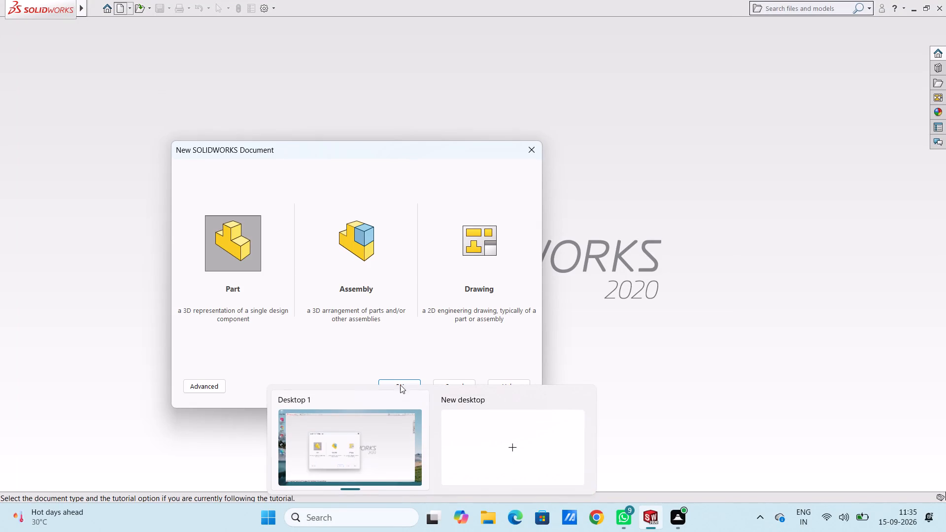
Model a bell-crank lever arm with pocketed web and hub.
Create a new Part document.
{"action": "left_click", "coordinate": [405, 383]}
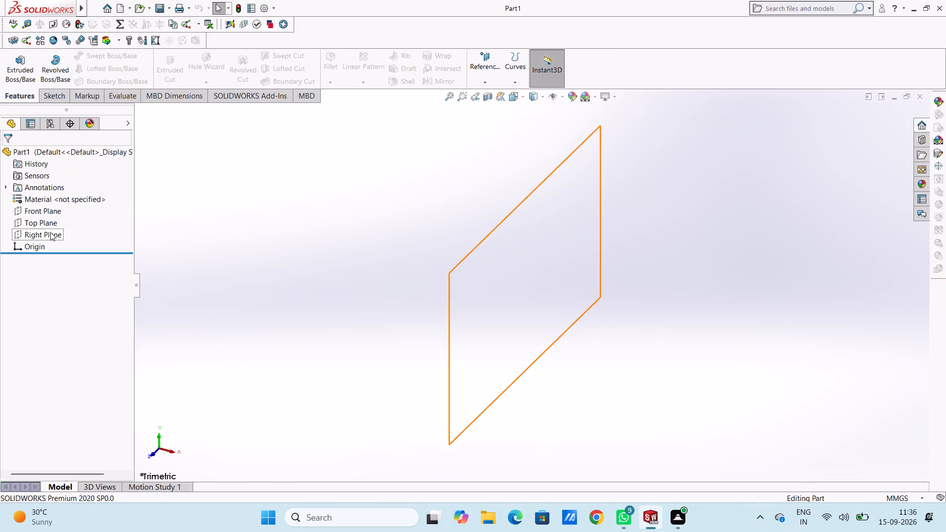
Start a sketch on the Front Plane and draw two concentric circles at the origin with radii of 50 mm and 40 mm.
{"action": "left_click", "coordinate": [49, 211]}
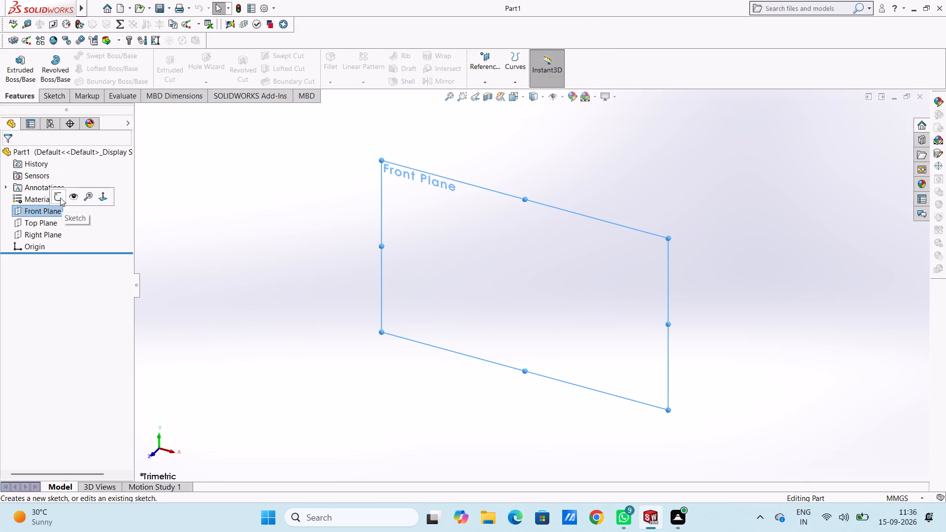
{"action": "left_click", "coordinate": [59, 196]}
{"action": "left_click", "coordinate": [329, 238]}
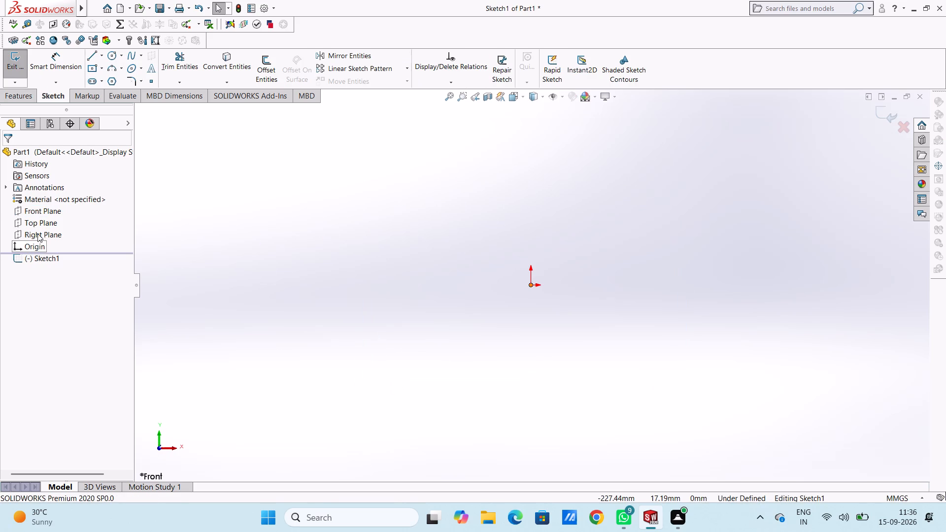
{"action": "left_click", "coordinate": [110, 60]}
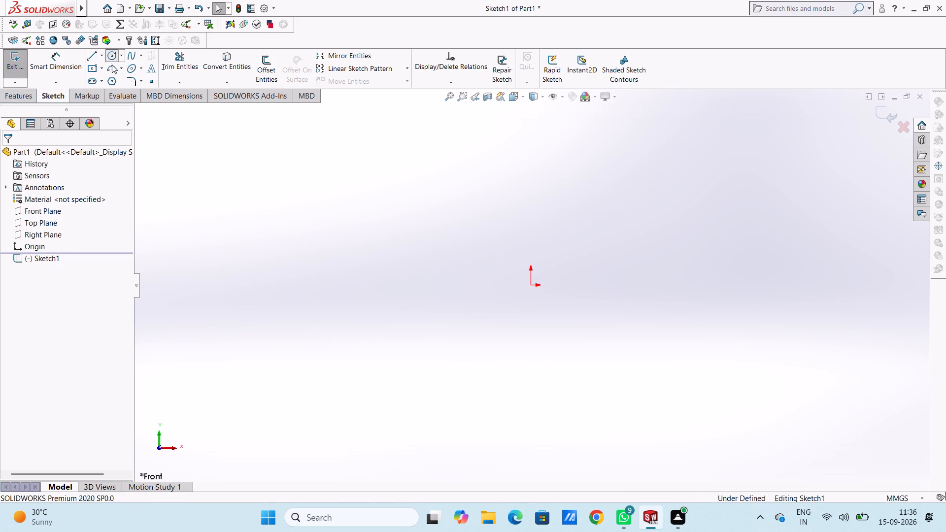
{"action": "left_click", "coordinate": [530, 286]}
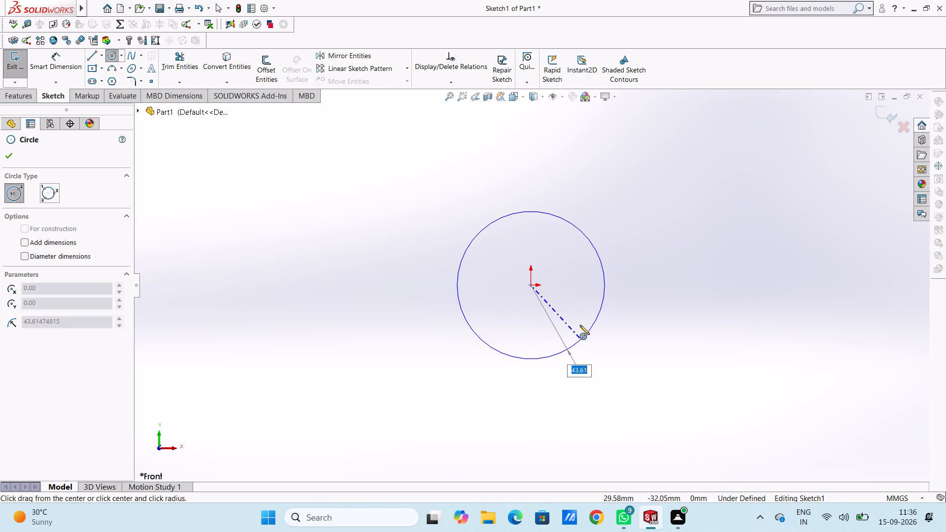
{"action": "type", "text": "50"}
{"action": "key", "text": "Return"}
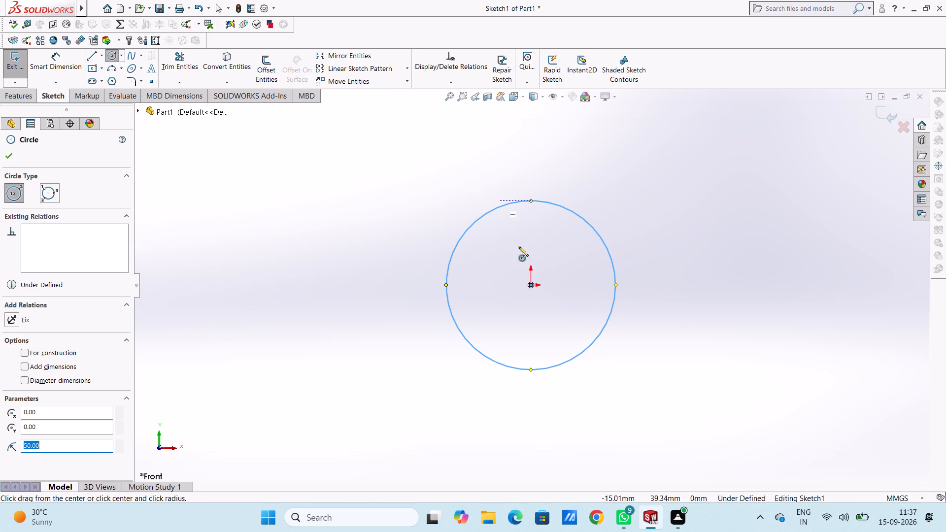
{"action": "left_click", "coordinate": [530, 285]}
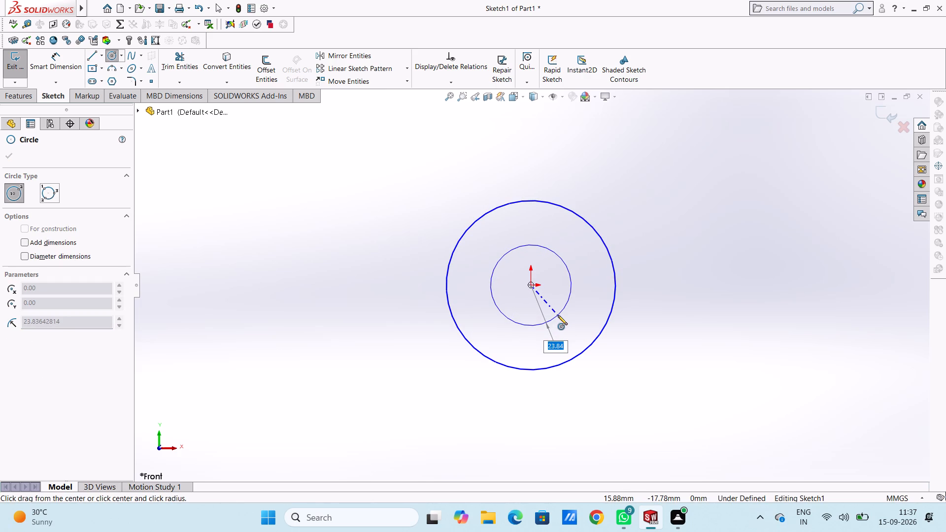
{"action": "type", "text": "40"}
{"action": "key", "text": "Return"}
{"action": "key", "text": "Escape"}
{"action": "key", "text": "Escape"}
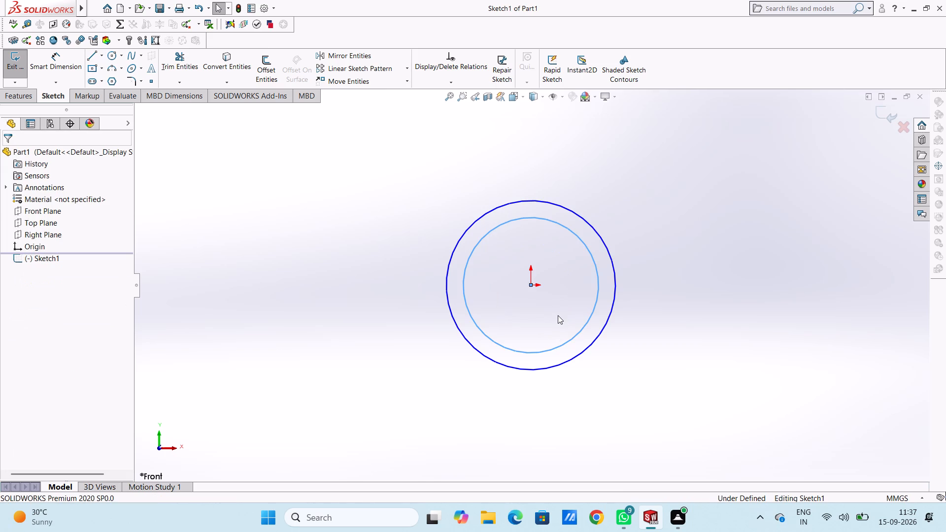
Add diameter dimensions of 100 mm to the outer circle and 80 mm to the inner circle.
{"action": "left_click", "coordinate": [58, 60]}
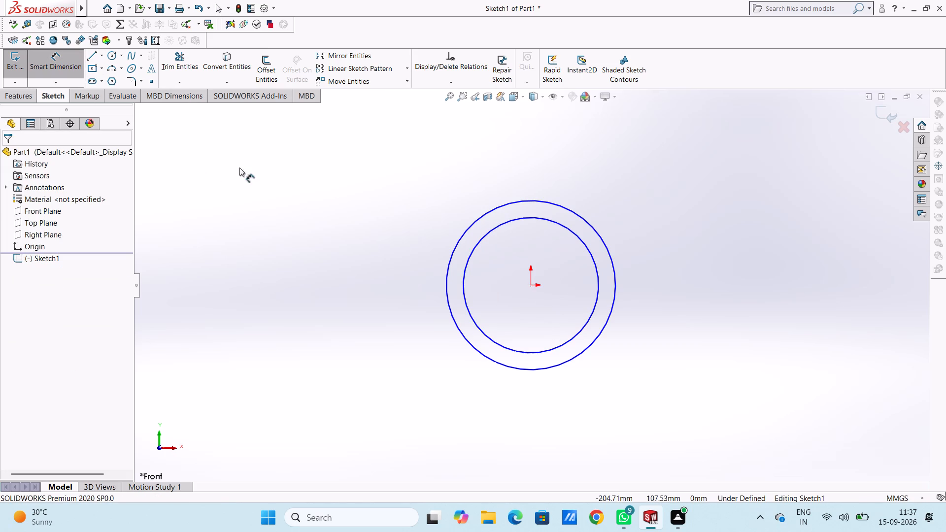
{"action": "left_click", "coordinate": [462, 235]}
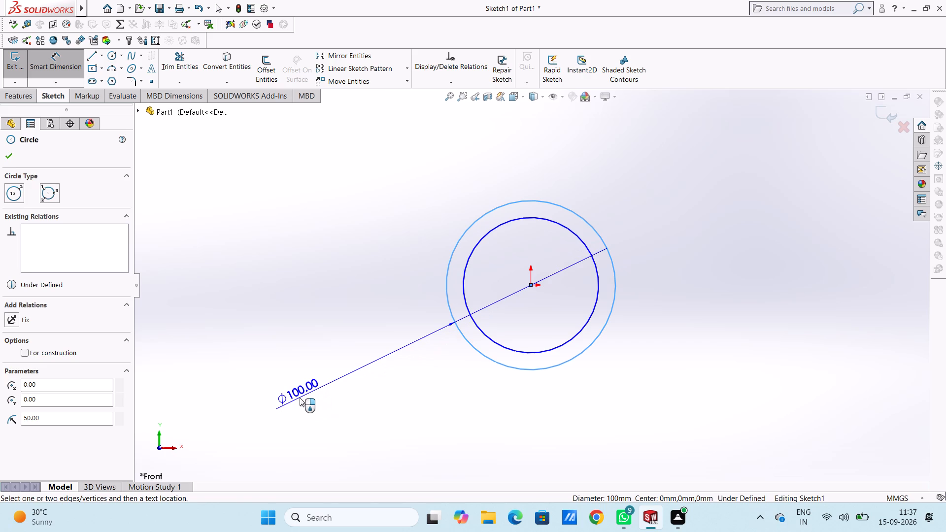
{"action": "left_click", "coordinate": [300, 398]}
{"action": "key", "text": "Return"}
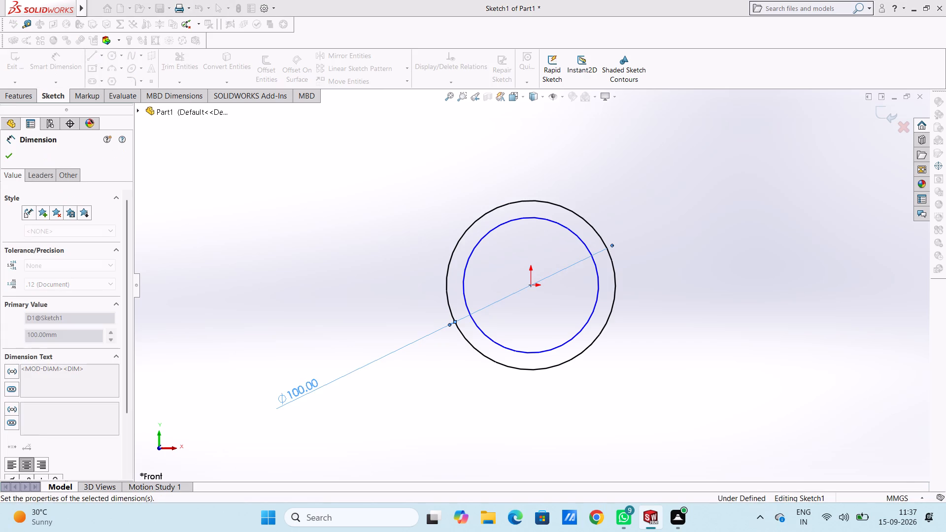
{"action": "left_click", "coordinate": [327, 394]}
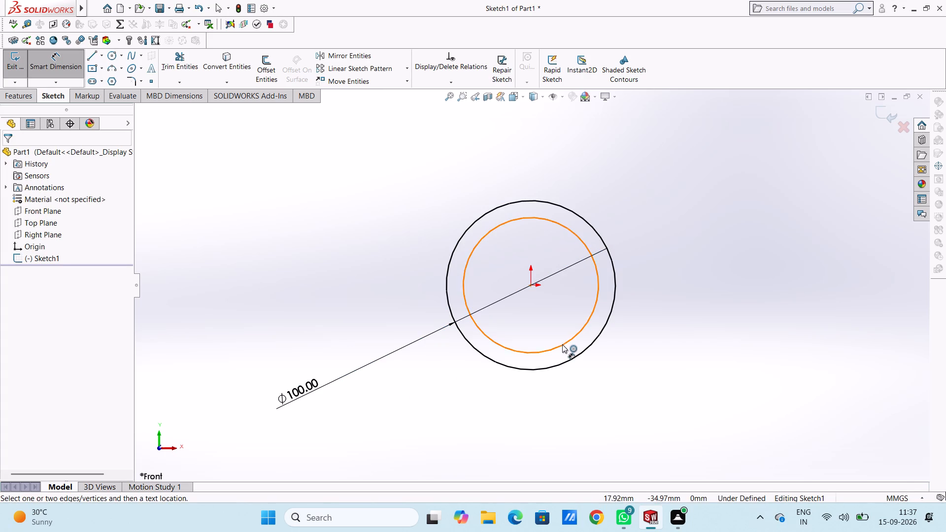
{"action": "left_click", "coordinate": [563, 344]}
{"action": "left_click", "coordinate": [748, 388]}
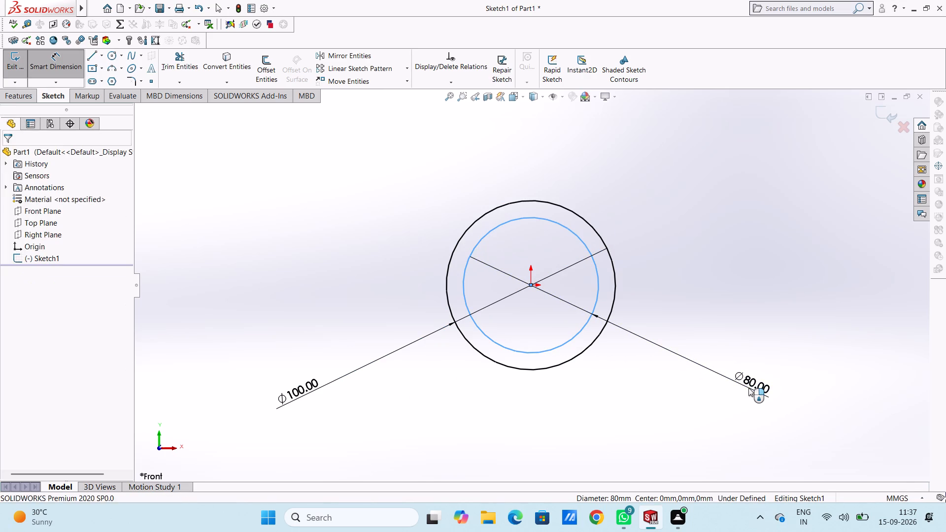
{"action": "key", "text": "Return"}
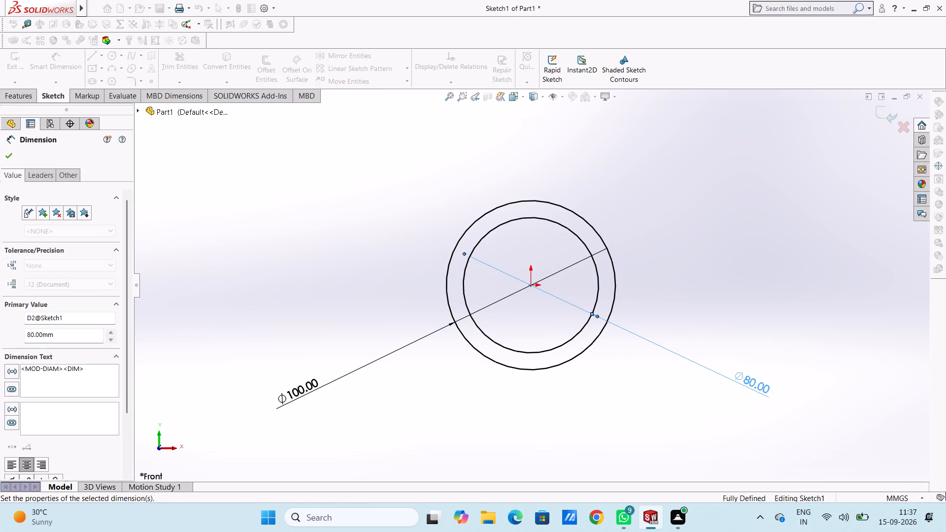
{"action": "left_click", "coordinate": [714, 420]}
{"action": "key", "text": "Escape"}
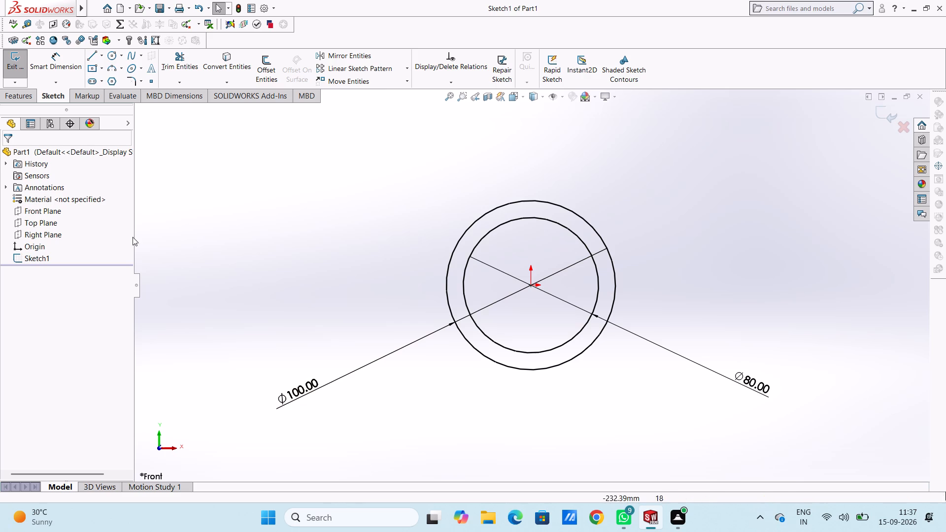
Draw two concentric circles of radius 22 mm and 15 mm, centred about 23 mm from the origin along the positive X axis.
{"action": "left_click", "coordinate": [113, 56]}
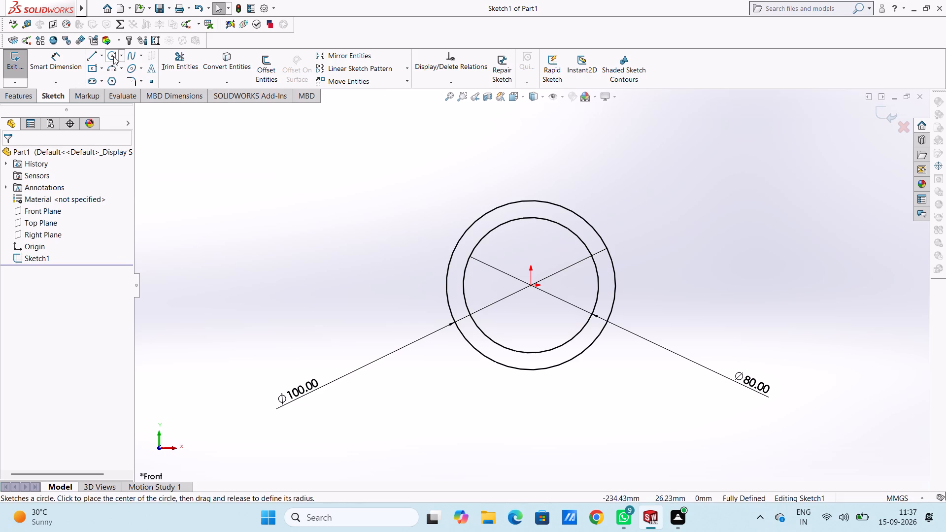
{"action": "left_click", "coordinate": [570, 285]}
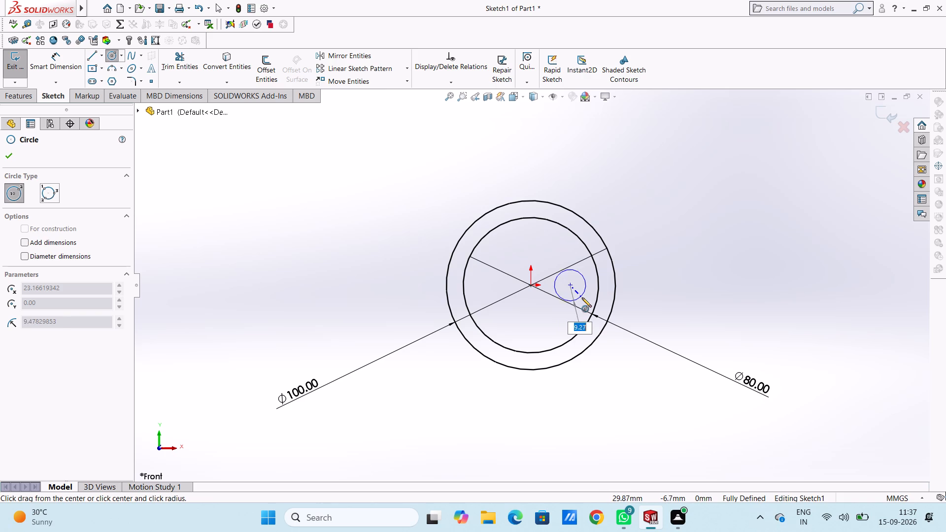
{"action": "type", "text": "22"}
{"action": "key", "text": "Return"}
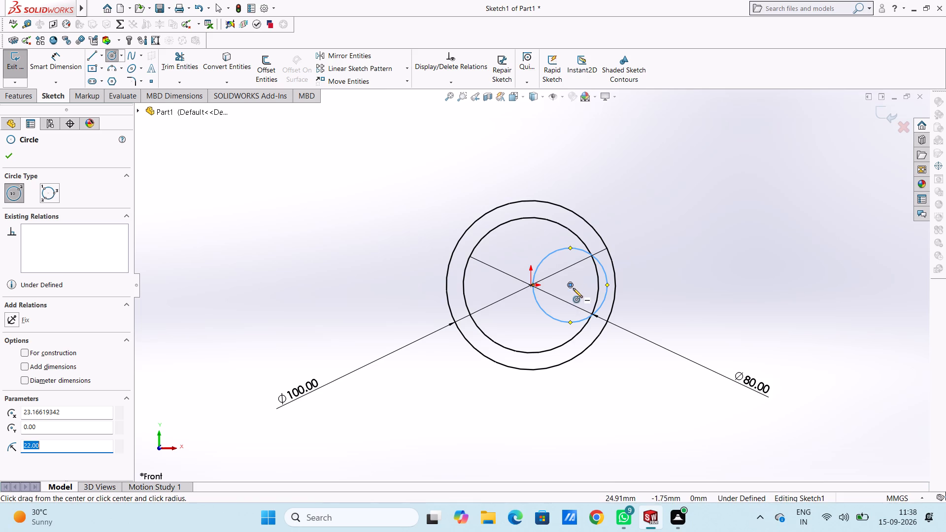
{"action": "left_click", "coordinate": [569, 284]}
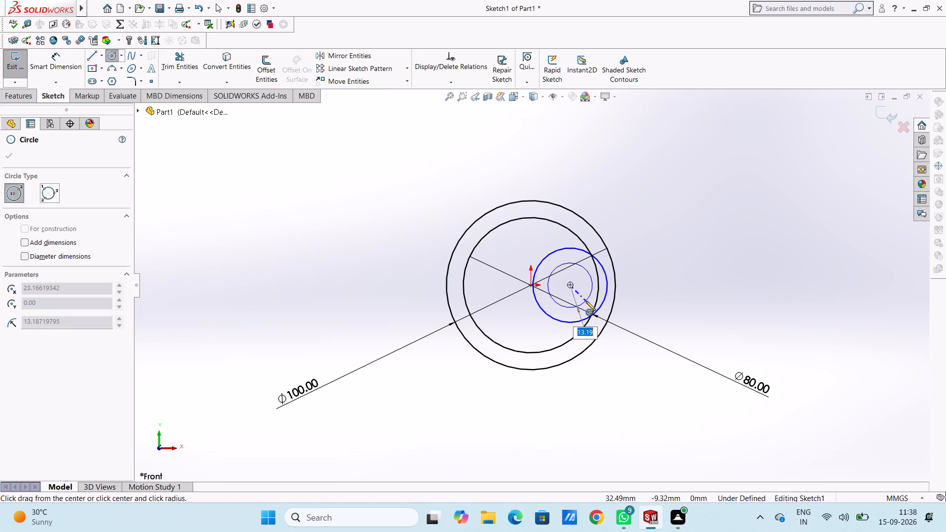
{"action": "type", "text": "15"}
{"action": "key", "text": "Return"}
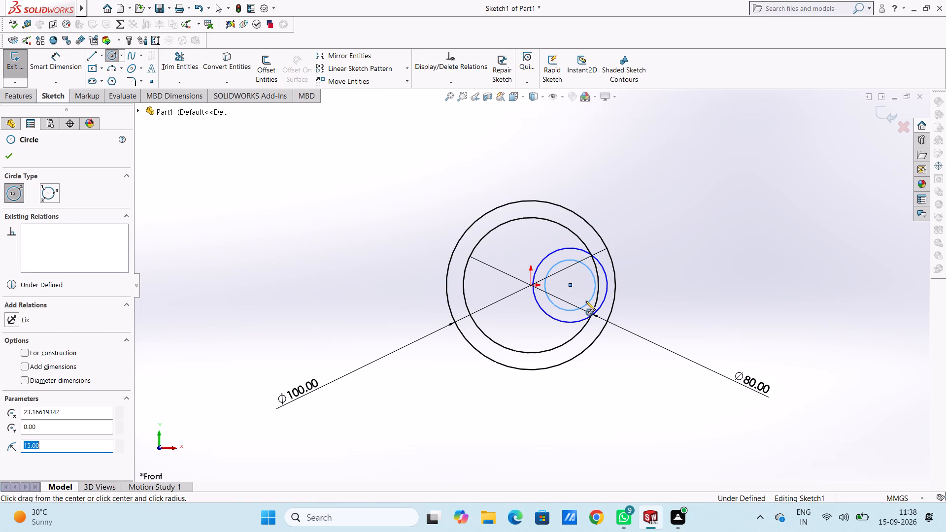
{"action": "key", "text": "Escape"}
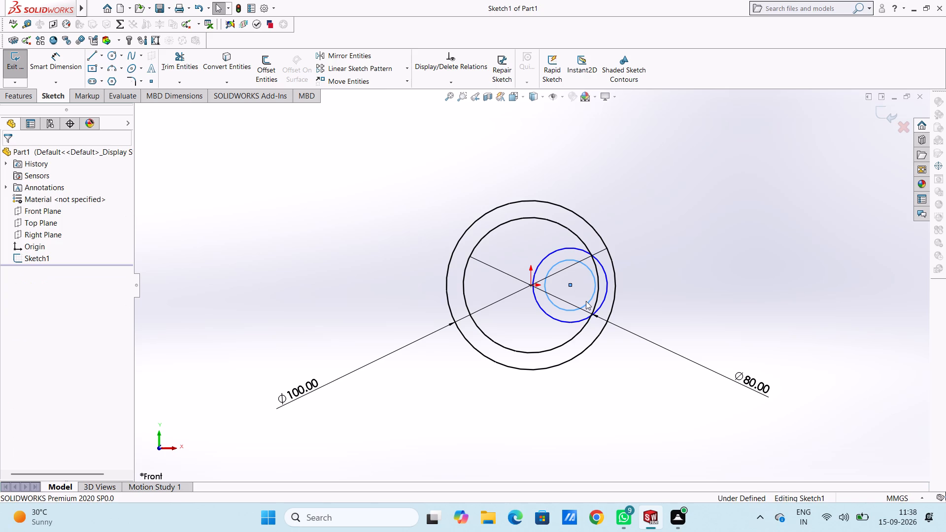
Dimension the horizontal distance from the origin to the small circles' centre as 20 mm.
{"action": "left_click", "coordinate": [67, 56]}
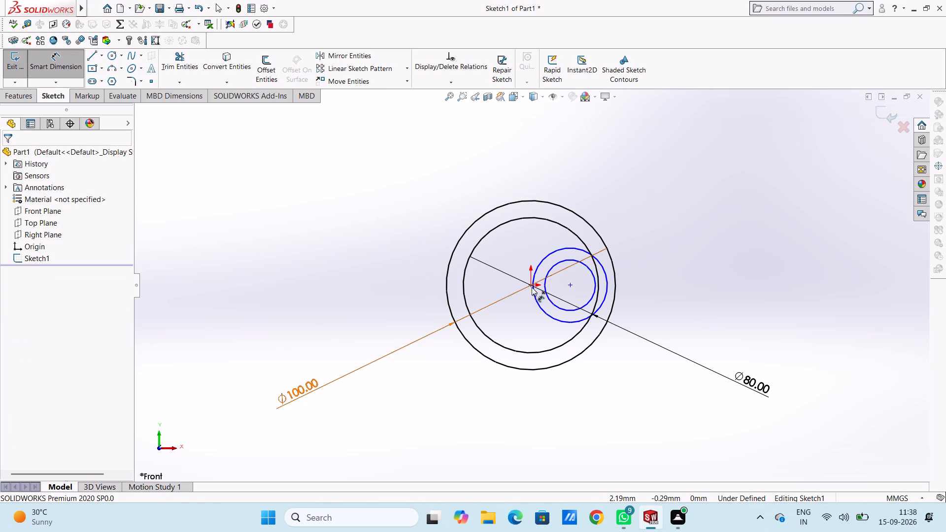
{"action": "left_click", "coordinate": [529, 285]}
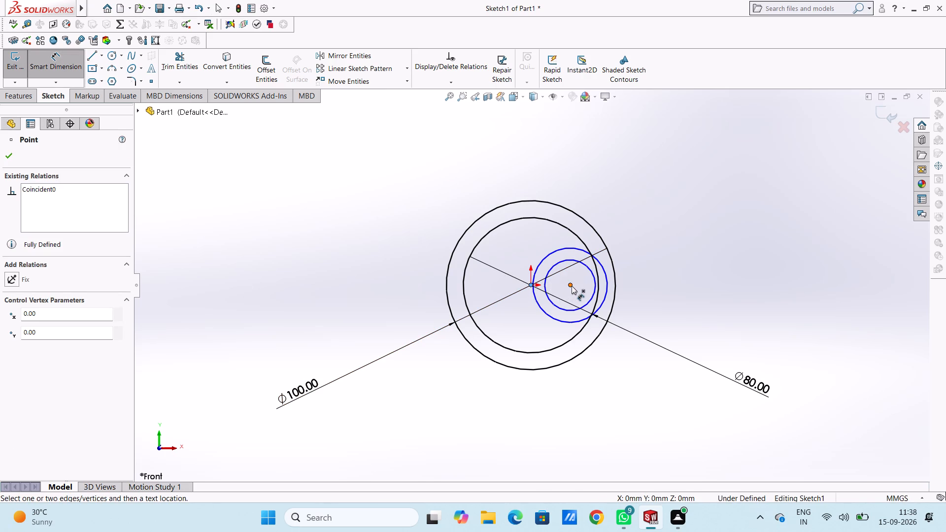
{"action": "left_click", "coordinate": [572, 286]}
{"action": "left_click", "coordinate": [548, 414]}
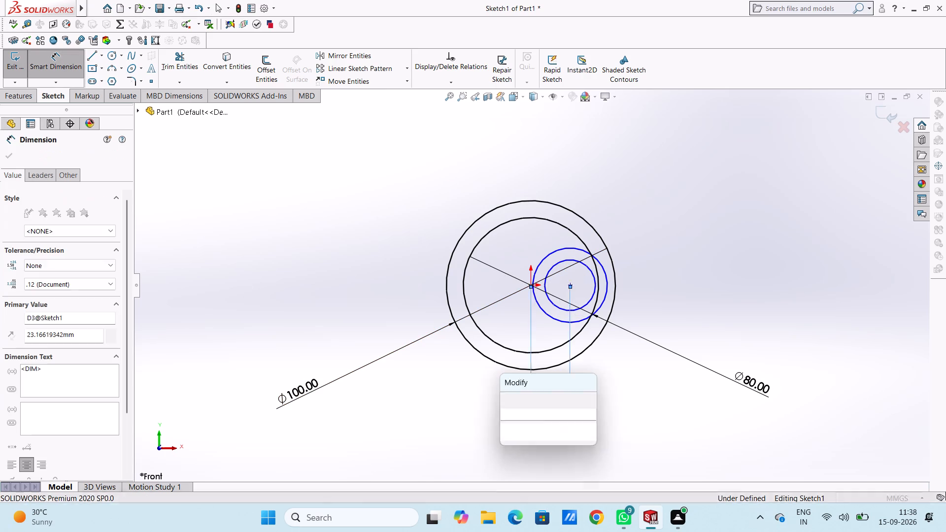
{"action": "type", "text": "20"}
{"action": "key", "text": "Return"}
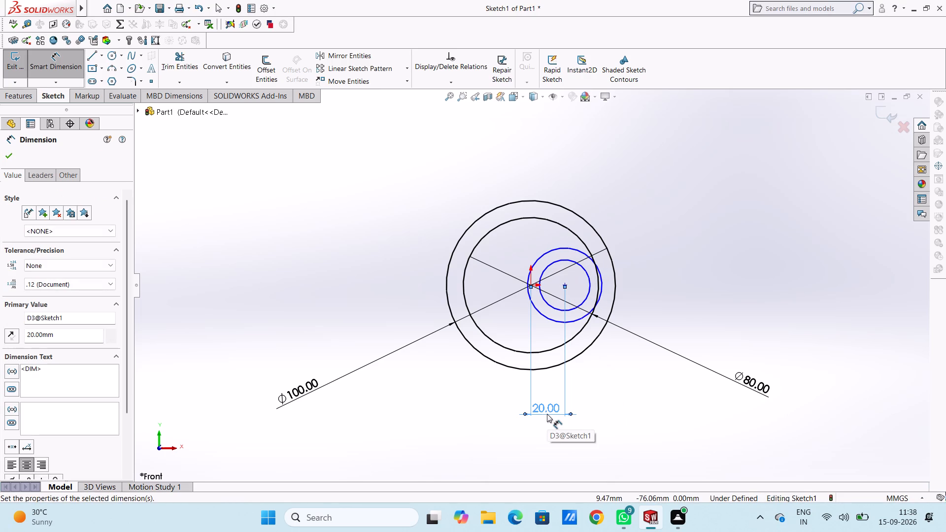
Add diameter dimensions of 44 mm to the larger offset circle and 30 mm to the smaller offset circle.
{"action": "left_click", "coordinate": [577, 249]}
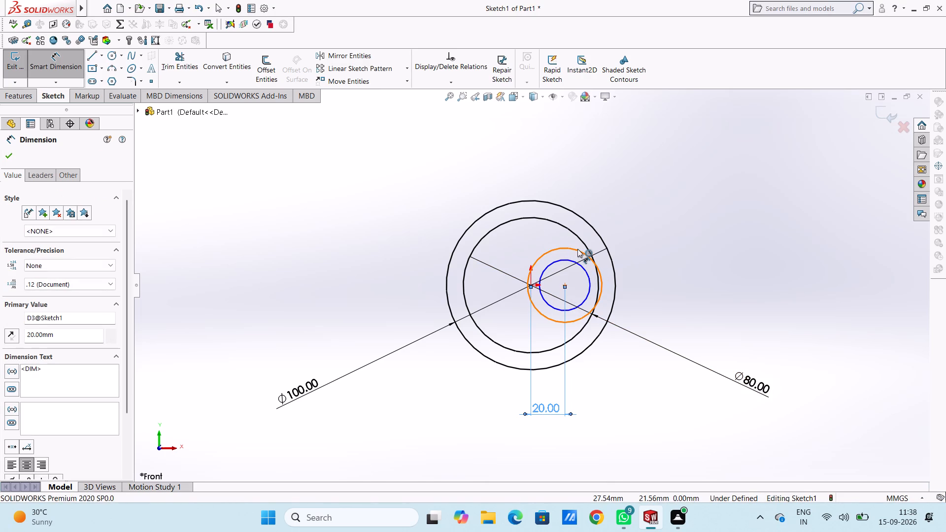
{"action": "left_click", "coordinate": [707, 183]}
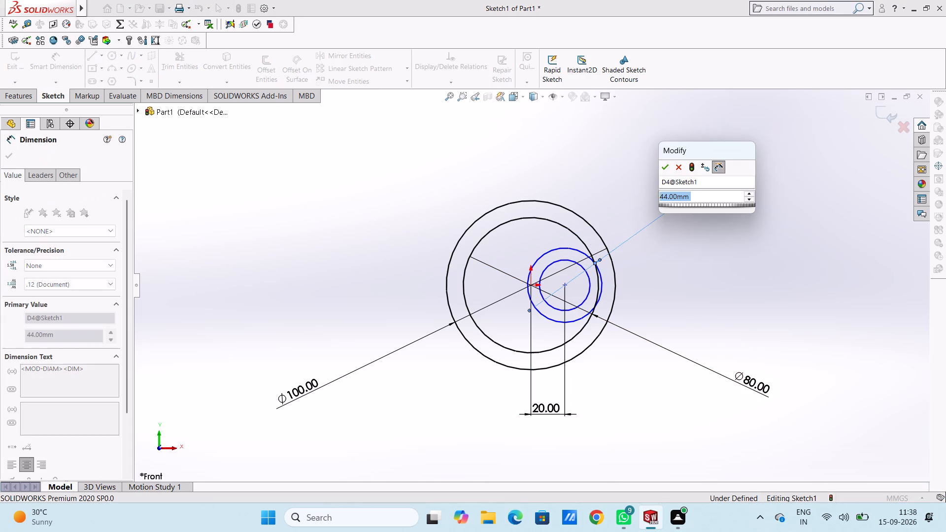
{"action": "key", "text": "Return"}
{"action": "left_click", "coordinate": [704, 201]}
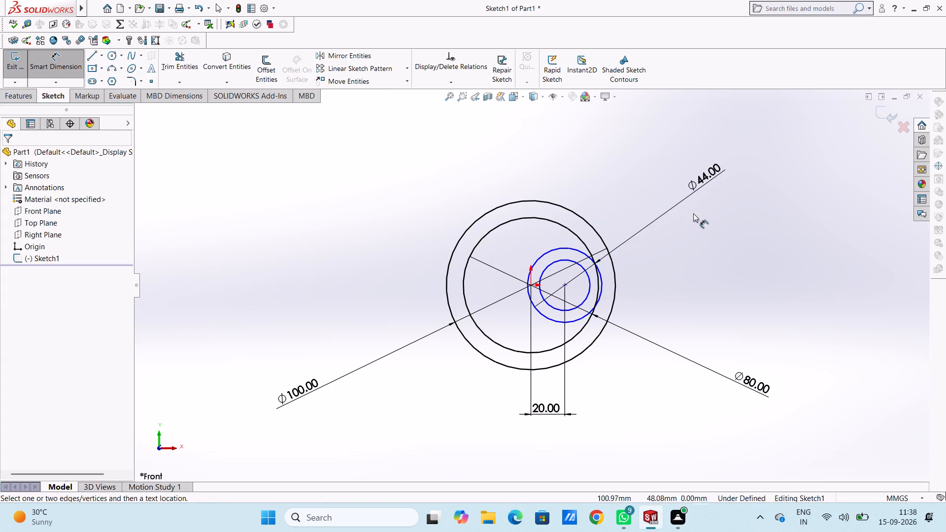
{"action": "left_click", "coordinate": [602, 280]}
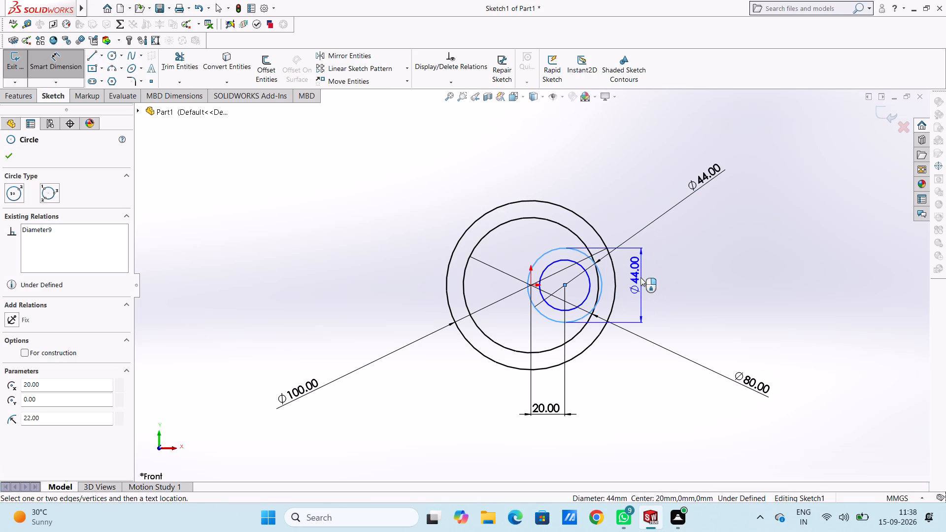
{"action": "key", "text": "Escape"}
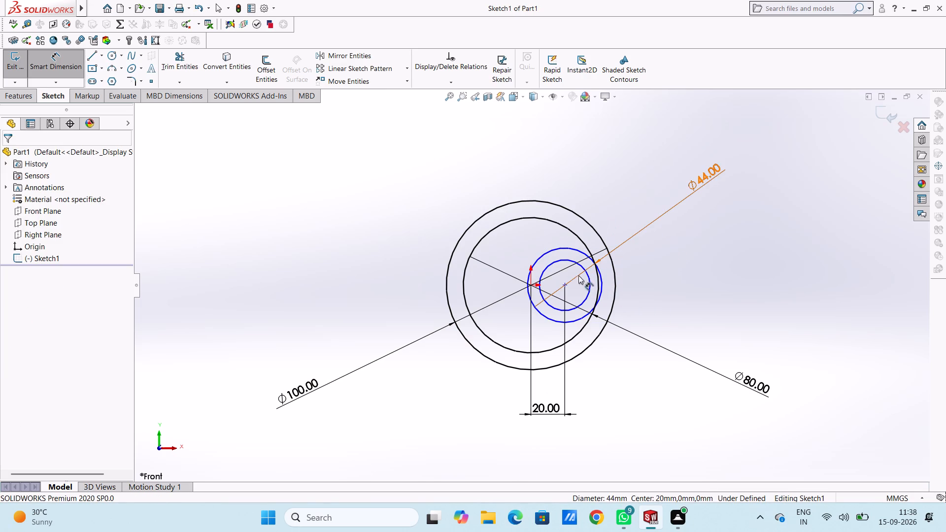
{"action": "left_click", "coordinate": [590, 275]}
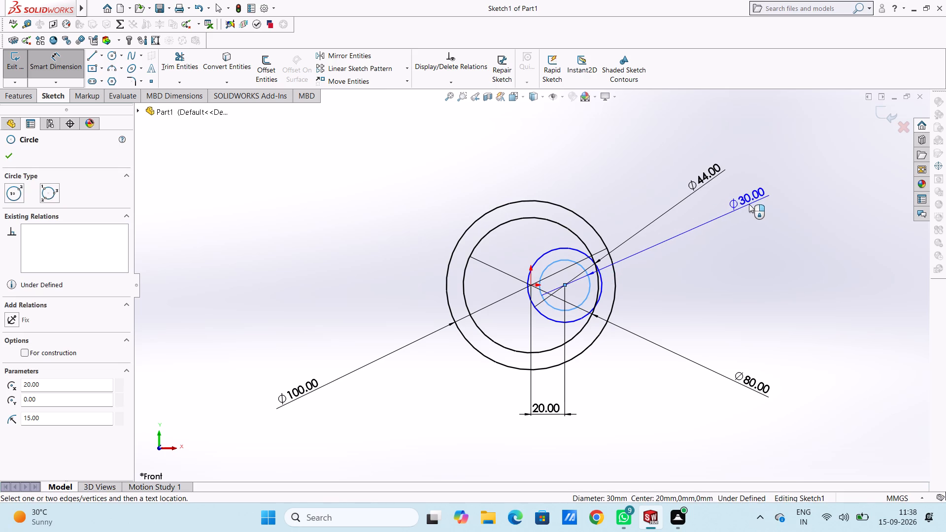
{"action": "left_click", "coordinate": [751, 203]}
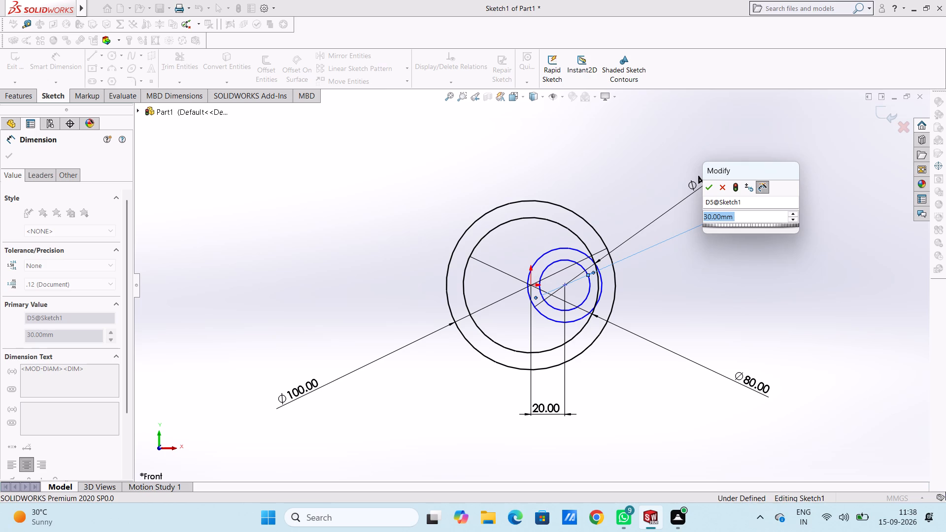
{"action": "key", "text": "Return"}
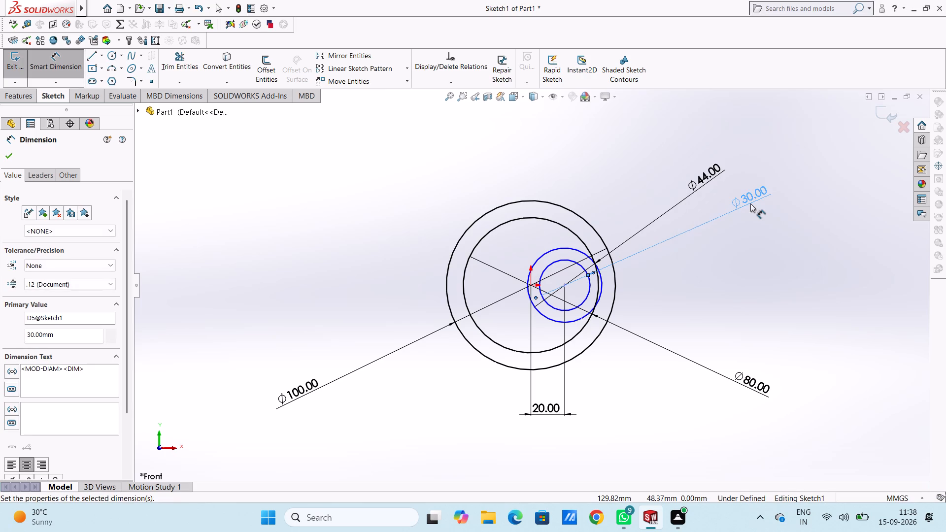
{"action": "left_click", "coordinate": [744, 239]}
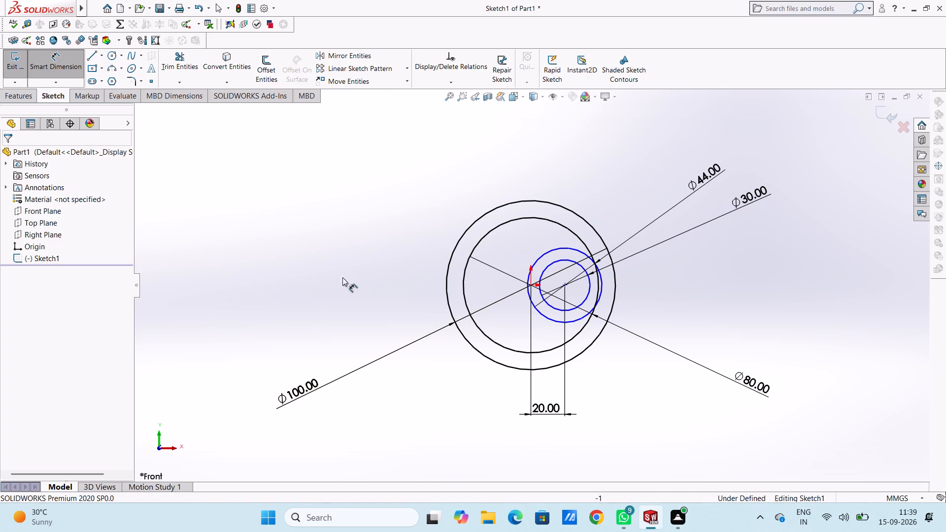
Delete the 30 mm offset circle together with its associated dimension.
{"action": "left_click", "coordinate": [581, 267]}
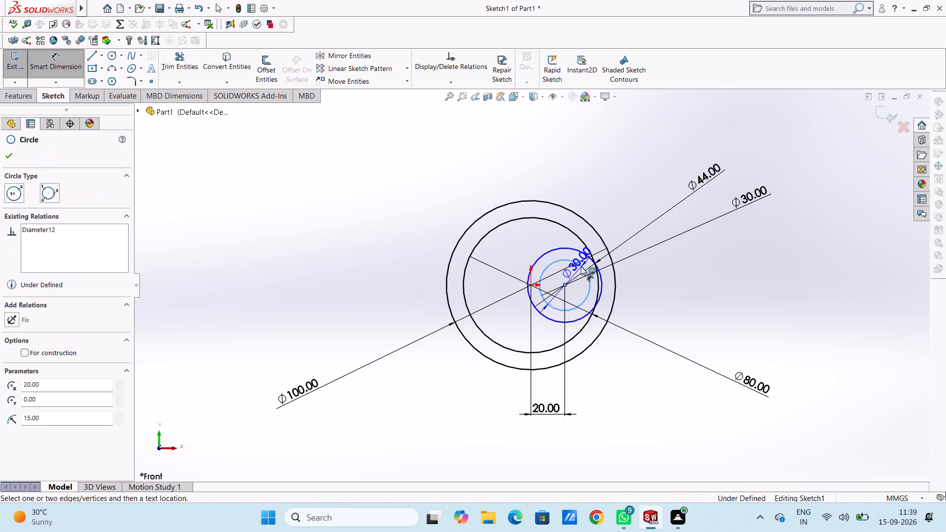
{"action": "key", "text": "Delete"}
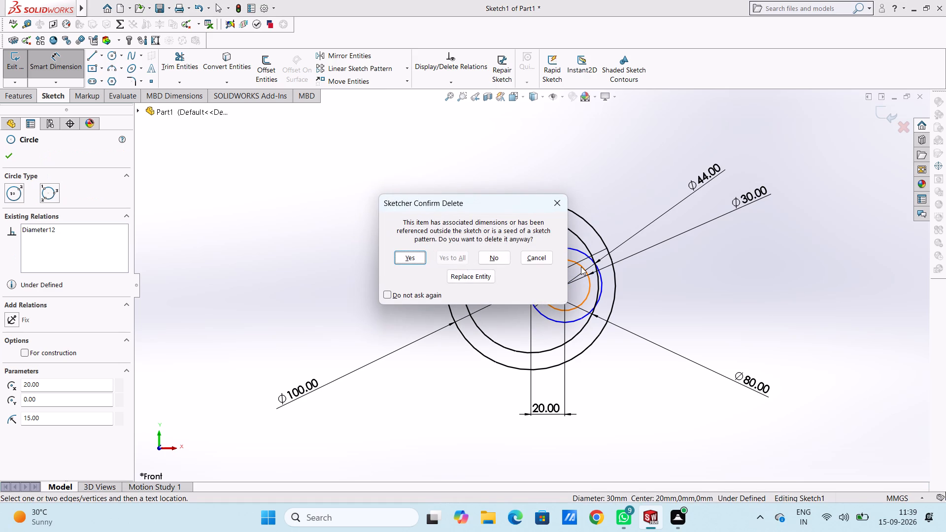
{"action": "left_click", "coordinate": [398, 252]}
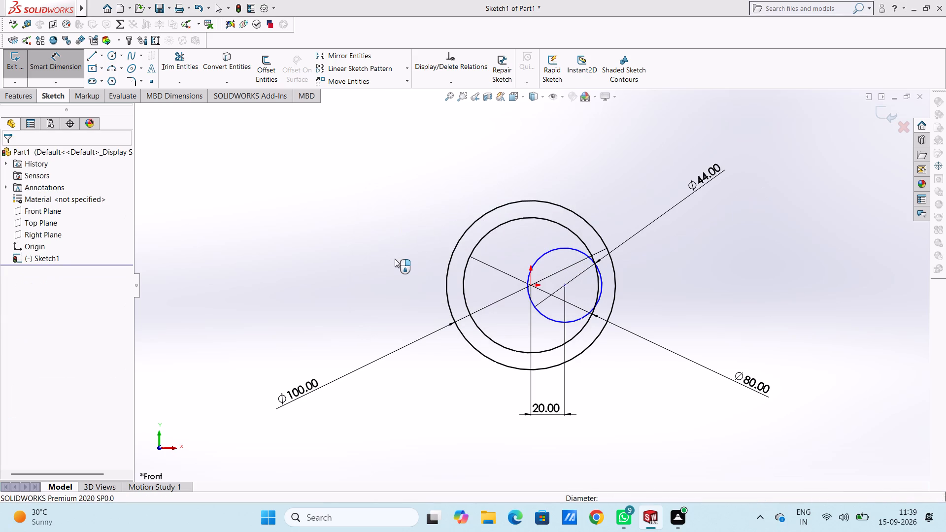
{"action": "key", "text": "Escape"}
{"action": "key", "text": "Escape"}
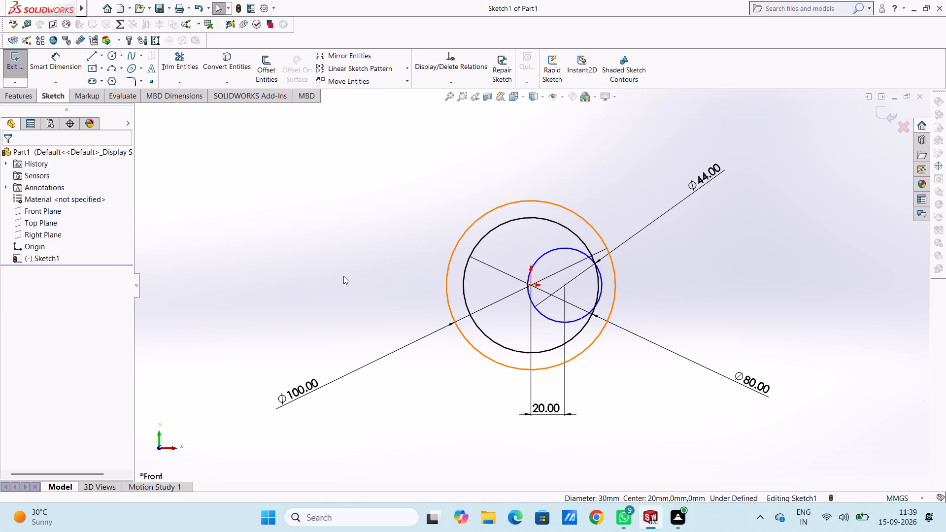
Trim away the arc of the 80 mm circle that lies inside the 44 mm circle.
{"action": "left_click", "coordinate": [189, 64]}
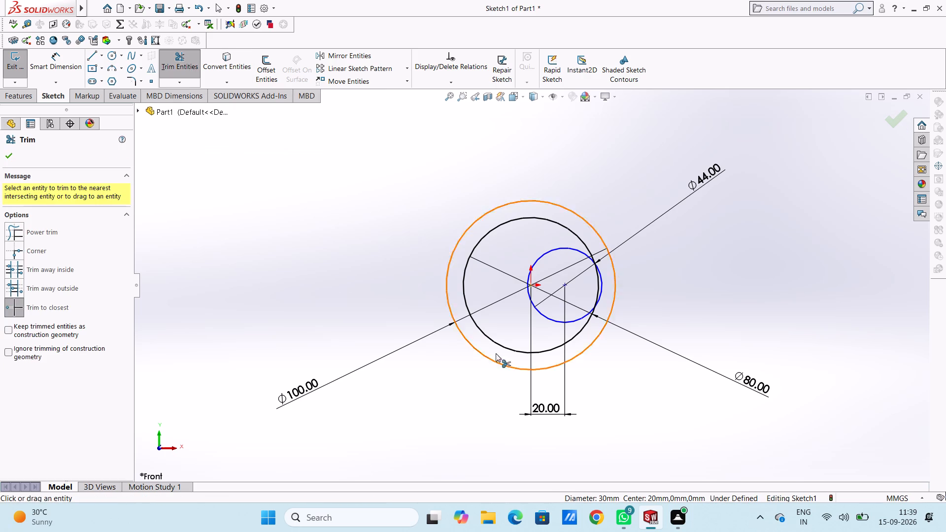
{"action": "left_click", "coordinate": [597, 282]}
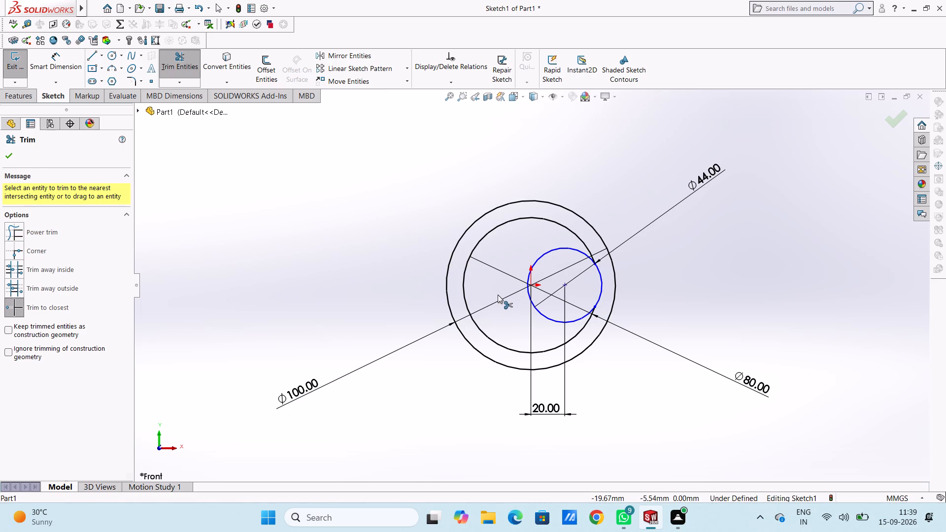
{"action": "key", "text": "Escape"}
{"action": "key", "text": "Escape"}
Draw a horizontal 50 mm line from the origin to the 100 mm circle along the negative X axis.
{"action": "scroll", "coordinate": [493, 292], "scroll_direction": "down", "scroll_amount": 3}
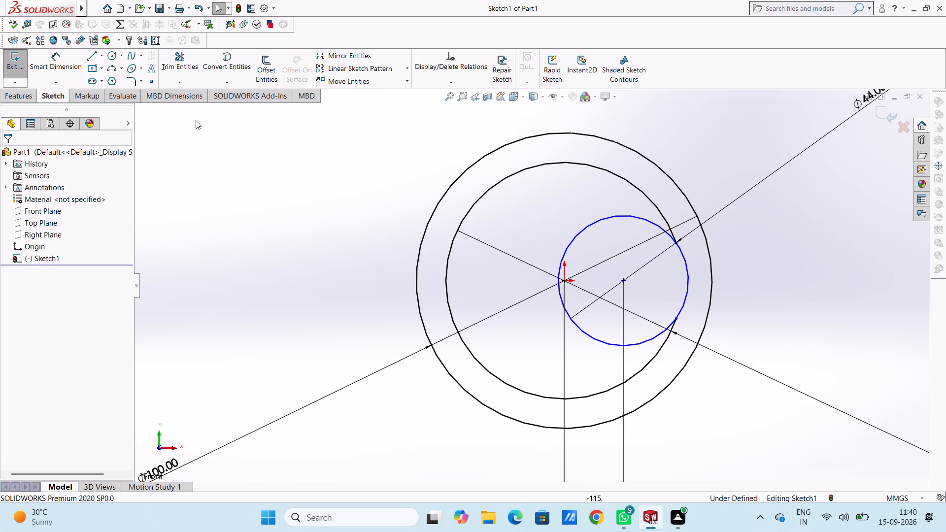
{"action": "left_click", "coordinate": [93, 50]}
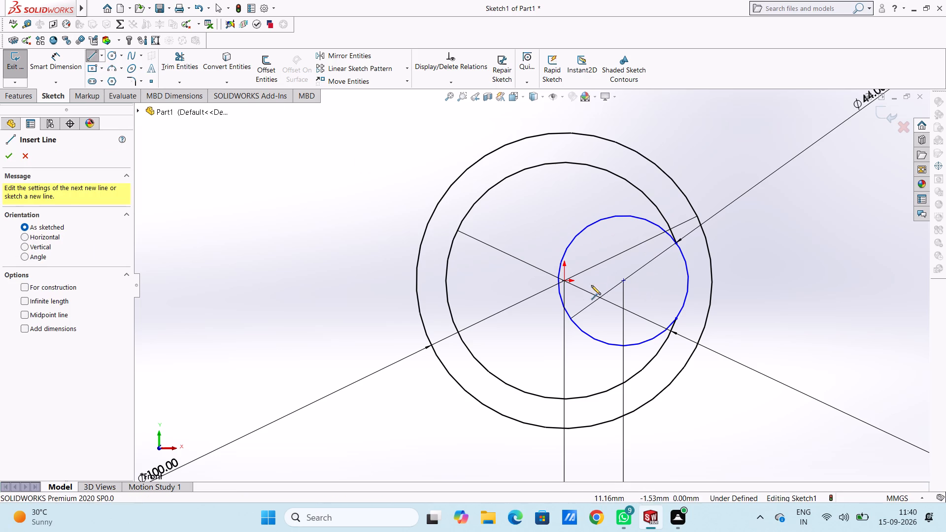
{"action": "left_click", "coordinate": [564, 280]}
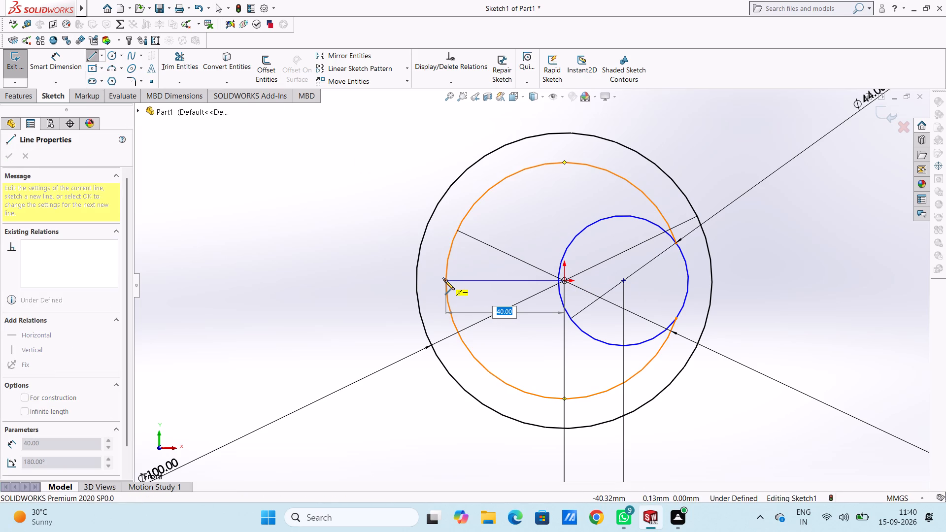
{"action": "left_click", "coordinate": [414, 279]}
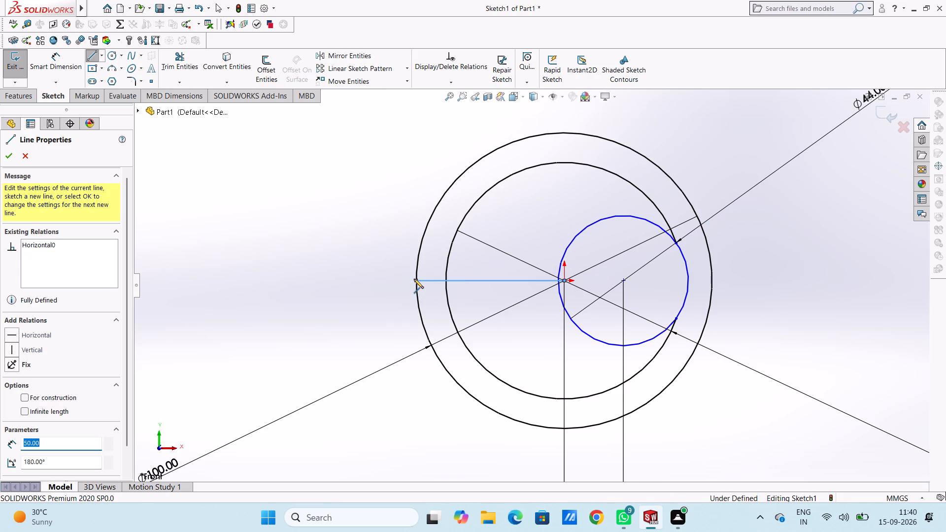
{"action": "key", "text": "Escape"}
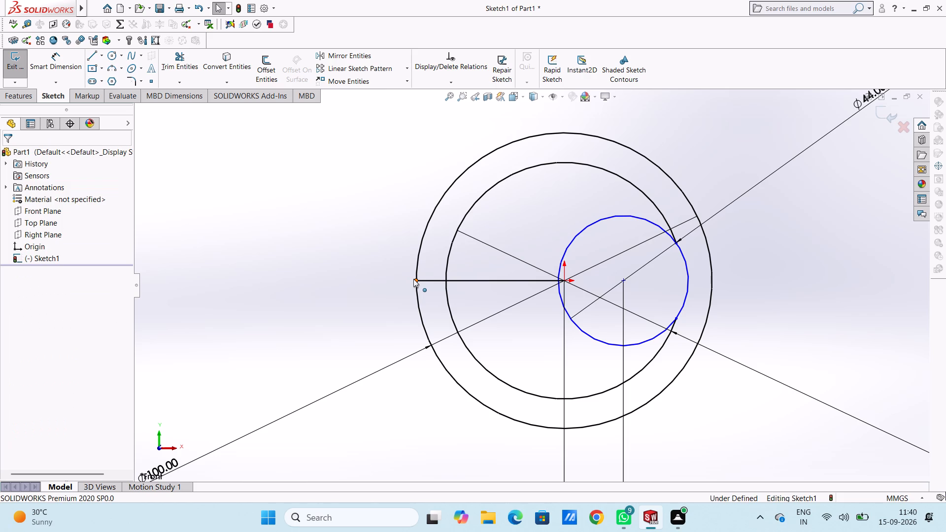
Draw a circle of radius 25 mm concentric with the 44 mm circle.
{"action": "left_click", "coordinate": [106, 53]}
{"action": "left_click", "coordinate": [623, 280]}
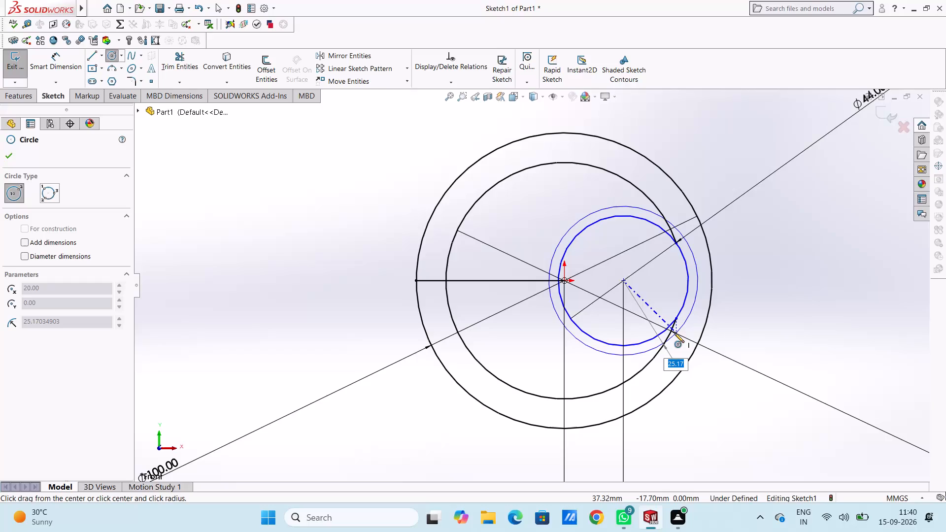
{"action": "type", "text": "25"}
{"action": "key", "text": "Return"}
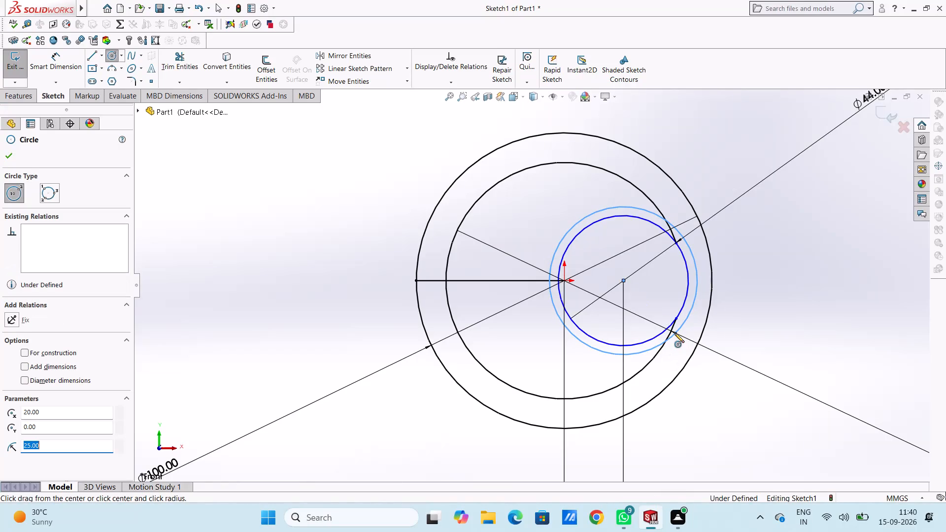
{"action": "key", "text": "Escape"}
{"action": "key", "text": "Escape"}
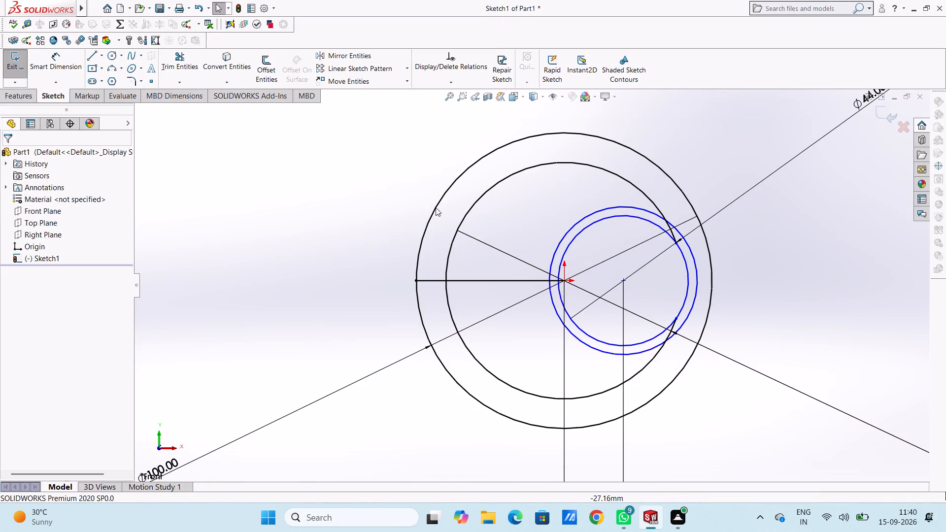
Add a 50 mm diameter dimension to the new circle around the 44 mm circle.
{"action": "left_click", "coordinate": [61, 61]}
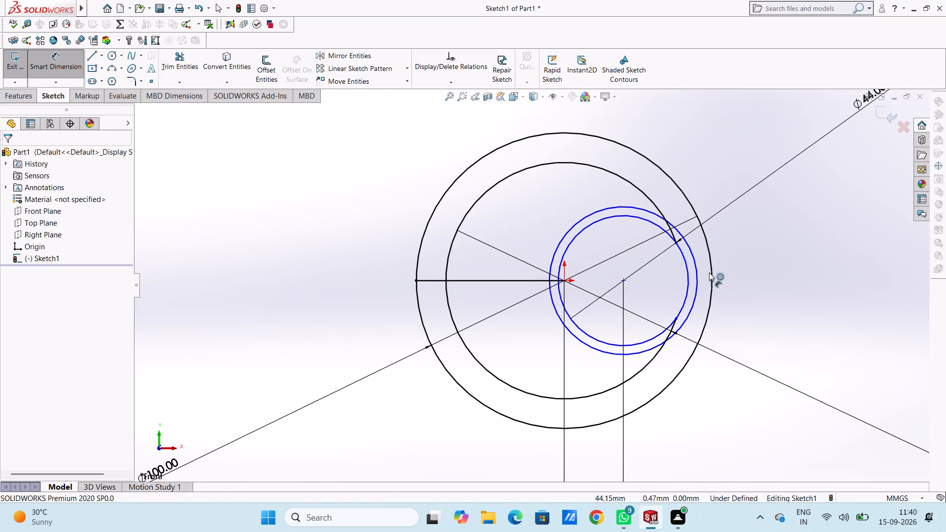
{"action": "left_click", "coordinate": [697, 268]}
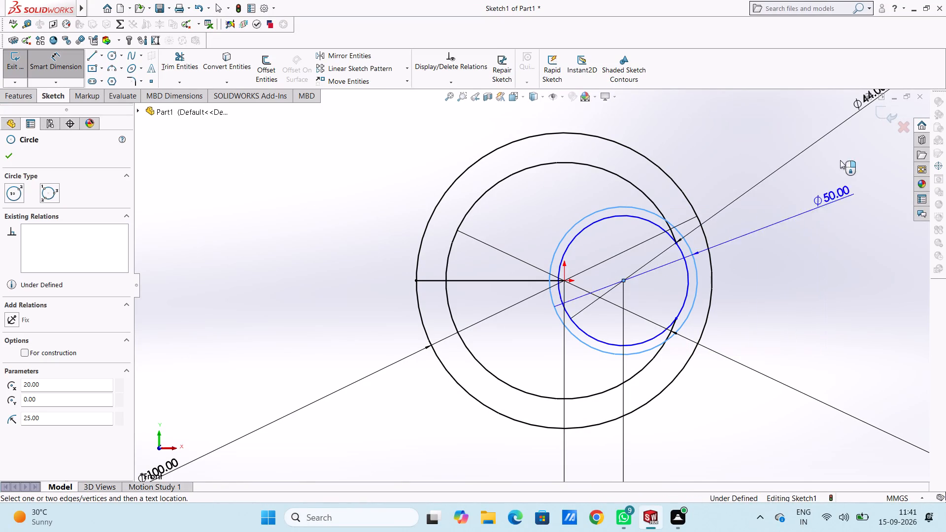
{"action": "left_click", "coordinate": [859, 143]}
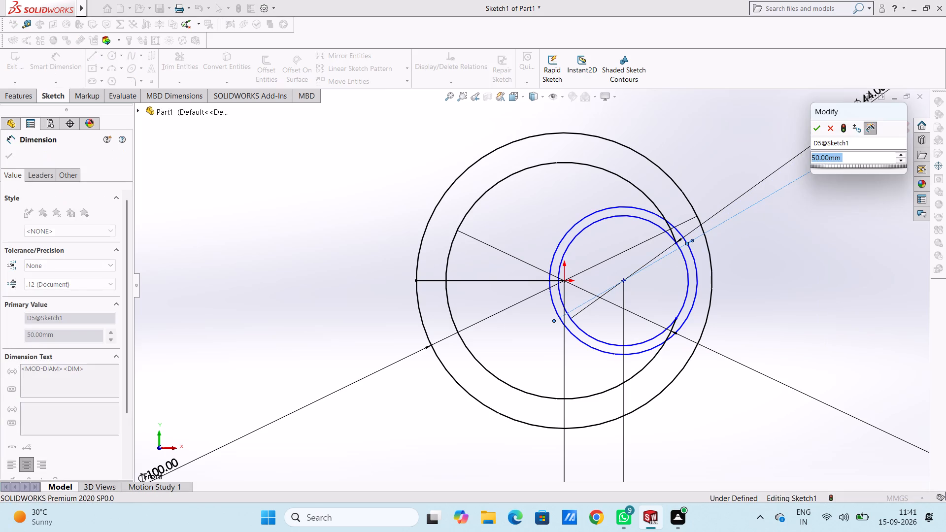
{"action": "key", "text": "Return"}
{"action": "left_click", "coordinate": [815, 265]}
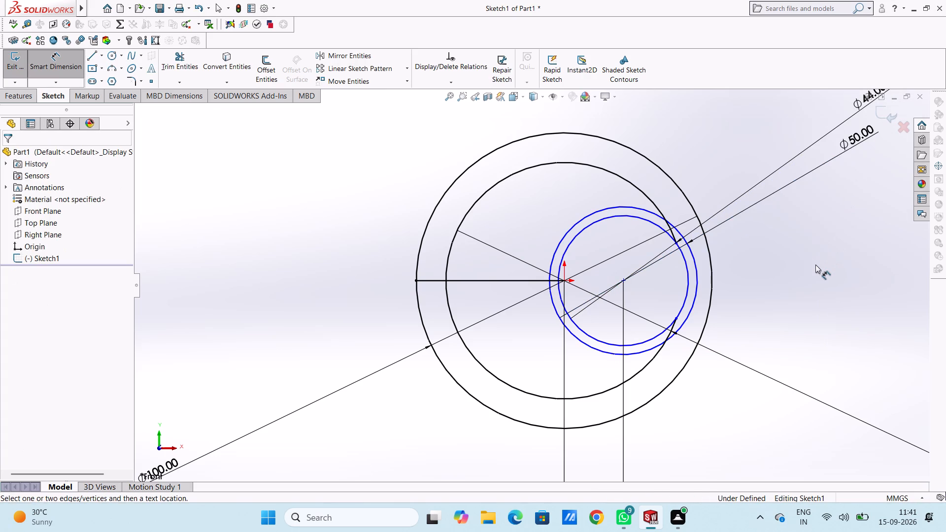
{"action": "key", "text": "Escape"}
{"action": "key", "text": "Escape"}
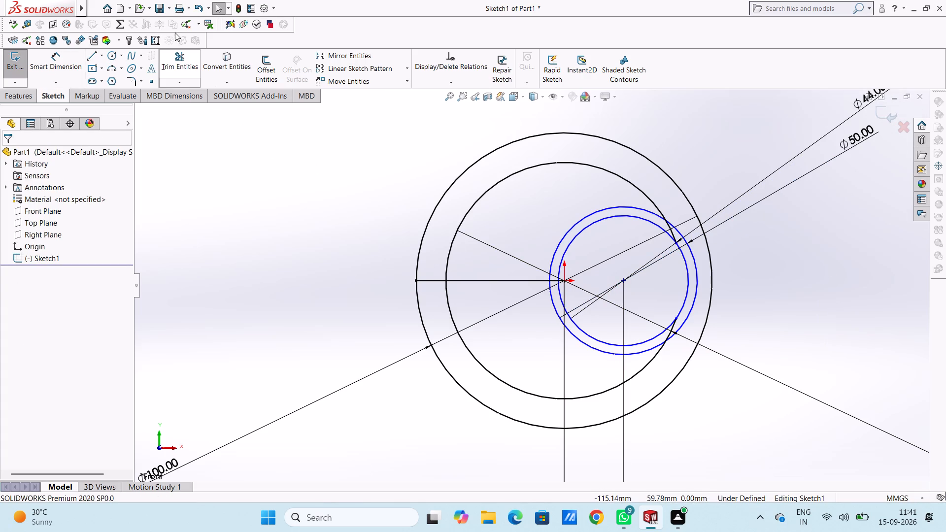
Trim away the arc of the 50 mm circle that lies outside the 80 mm circle.
{"action": "left_click", "coordinate": [184, 51]}
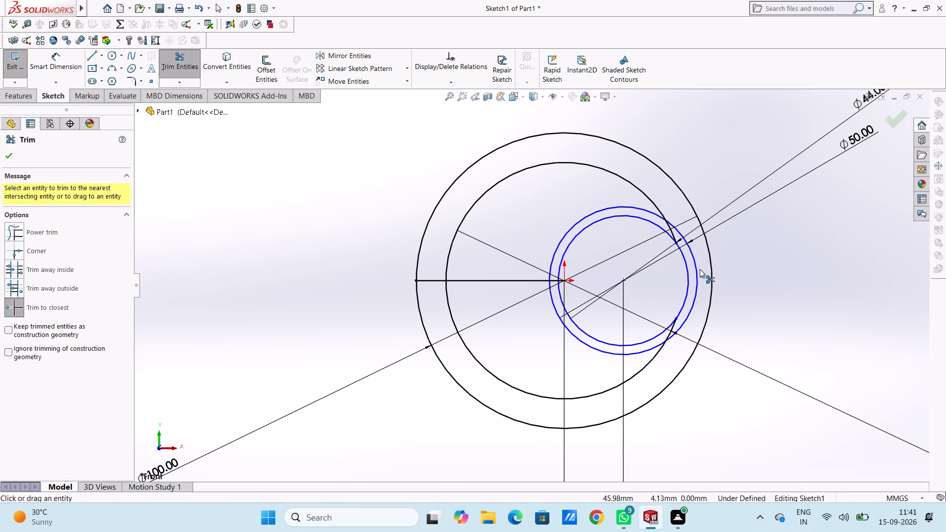
{"action": "left_click", "coordinate": [699, 269]}
{"action": "key", "text": "Escape"}
{"action": "key", "text": "Escape"}
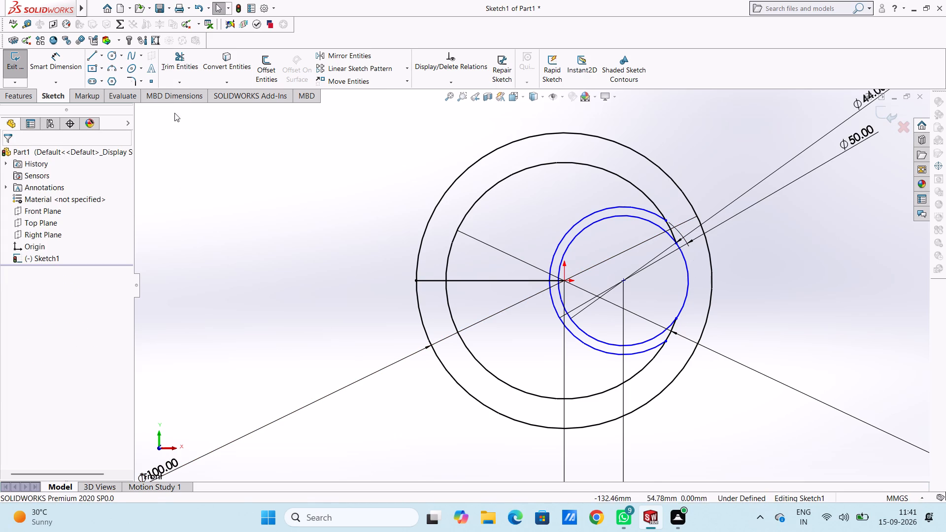
Offset the horizontal line bi-directionally by 10 mm with dimensions added.
{"action": "left_click", "coordinate": [263, 65]}
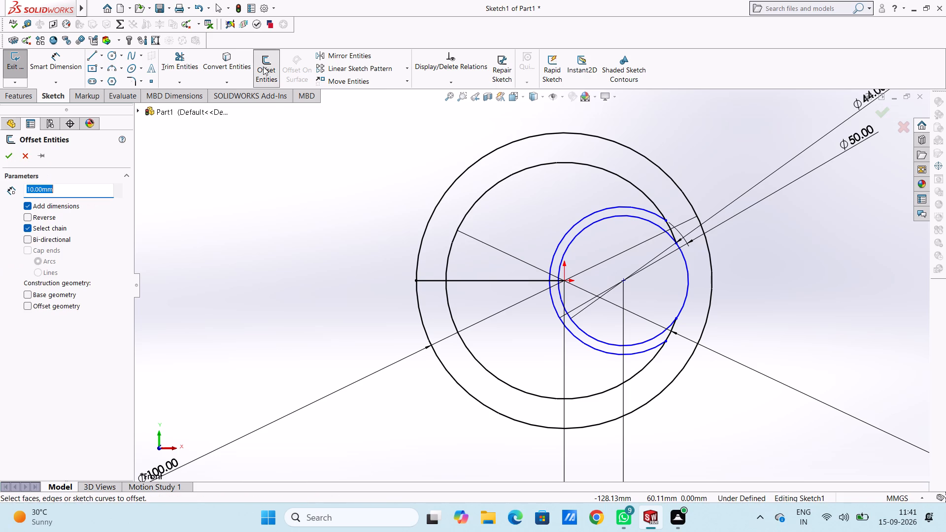
{"action": "left_click", "coordinate": [499, 280]}
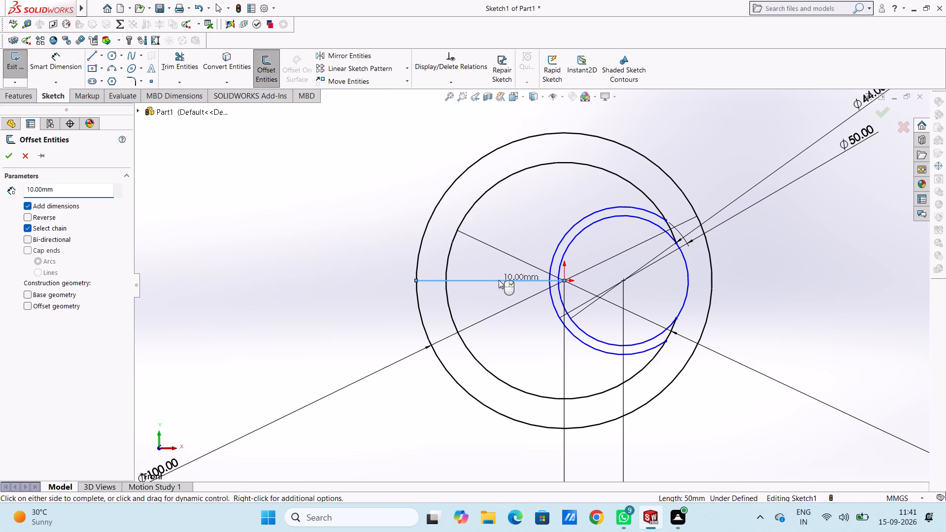
{"action": "left_click", "coordinate": [27, 238]}
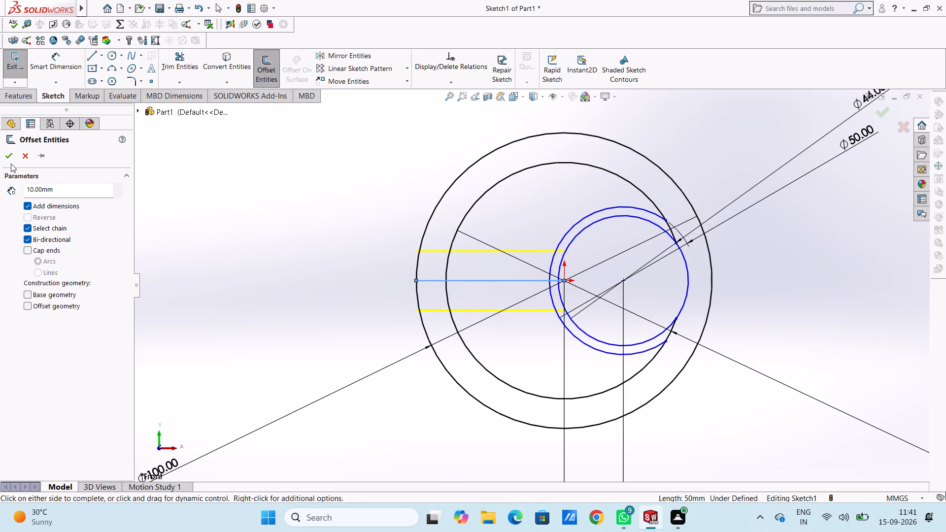
{"action": "left_click", "coordinate": [10, 160]}
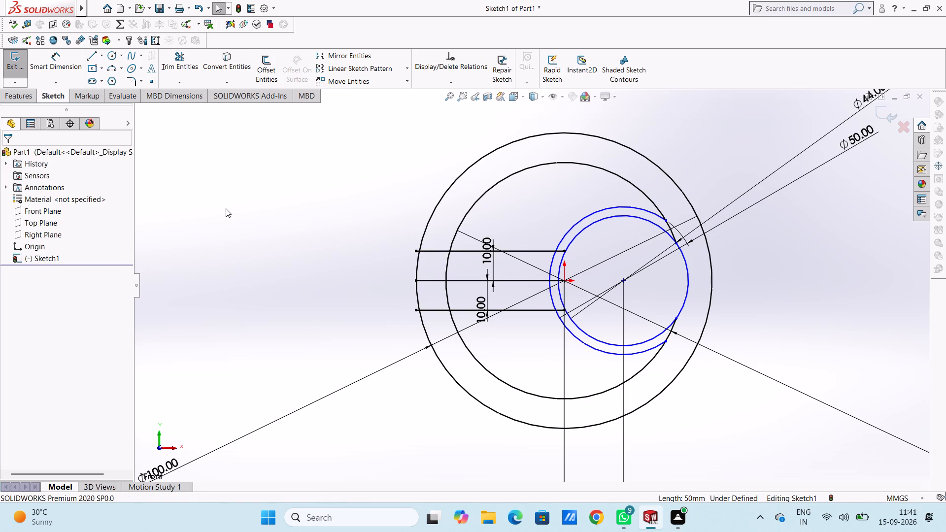
Trim the ends of both offset lines that overhang the 100 mm circle.
{"action": "left_click", "coordinate": [174, 63]}
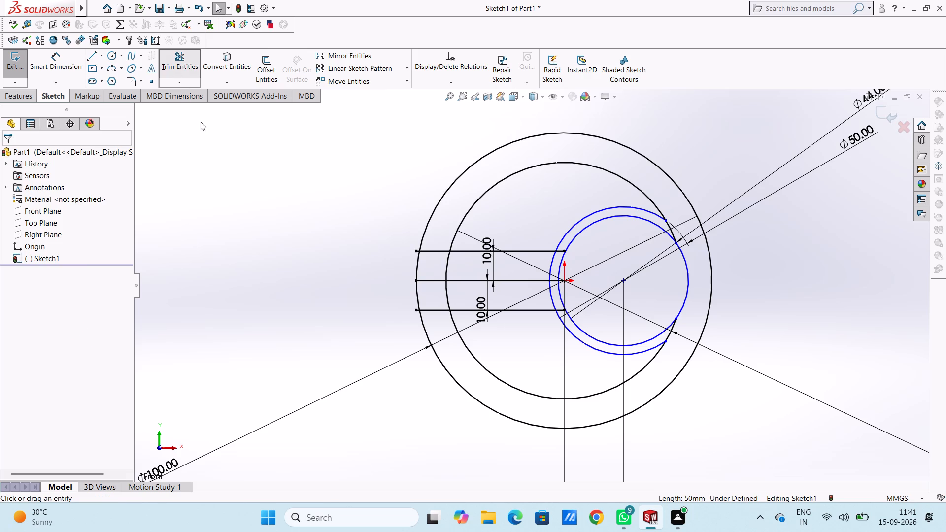
{"action": "scroll", "coordinate": [337, 265], "scroll_direction": "down", "scroll_amount": 2}
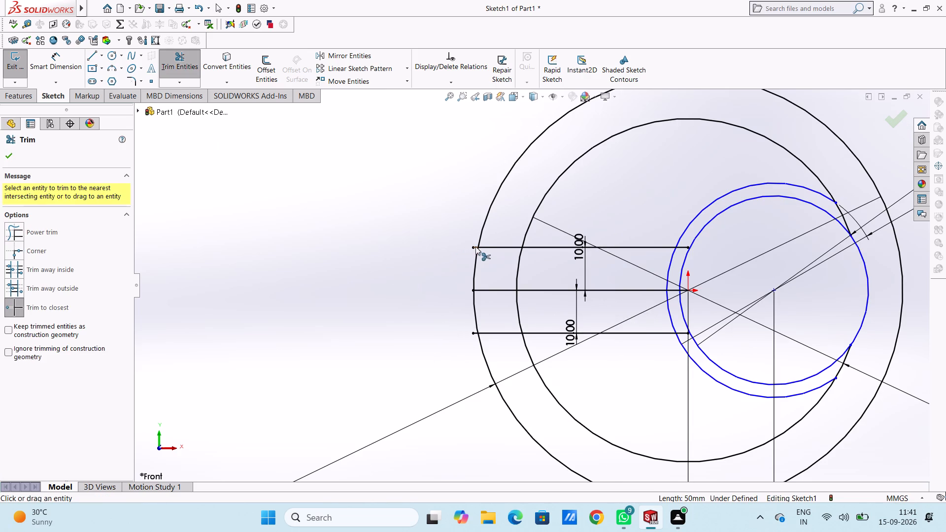
{"action": "left_click", "coordinate": [475, 246]}
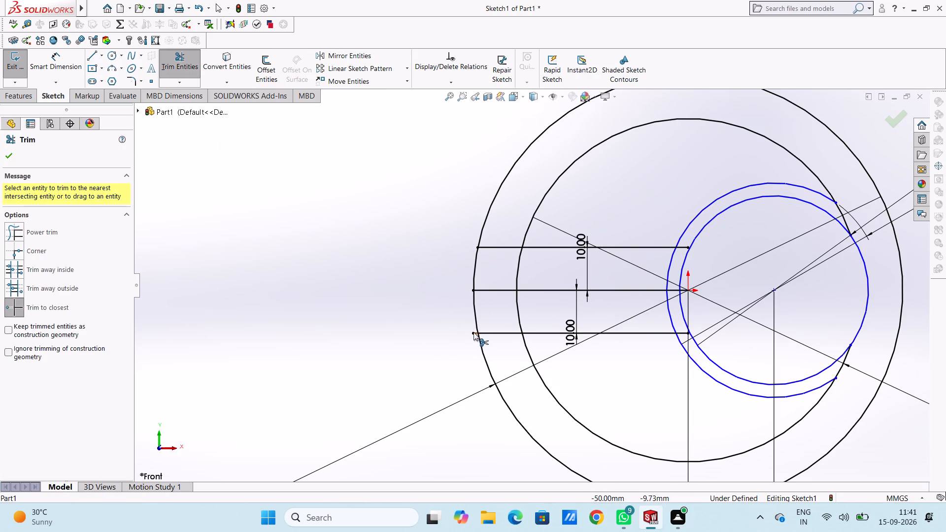
{"action": "left_click", "coordinate": [473, 332]}
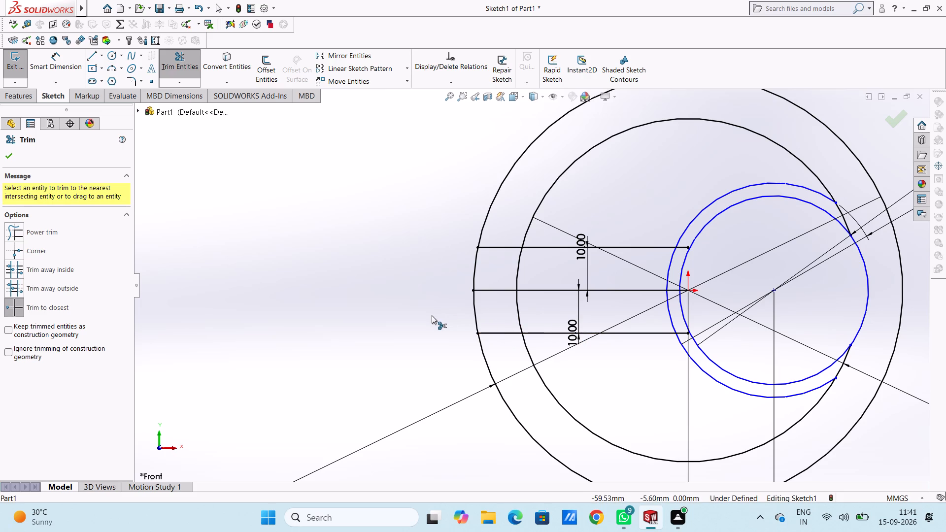
Trim away the remaining segments of the lower offset line and try to trim its leftover end point.
{"action": "left_click", "coordinate": [499, 332]}
{"action": "left_click", "coordinate": [550, 332]}
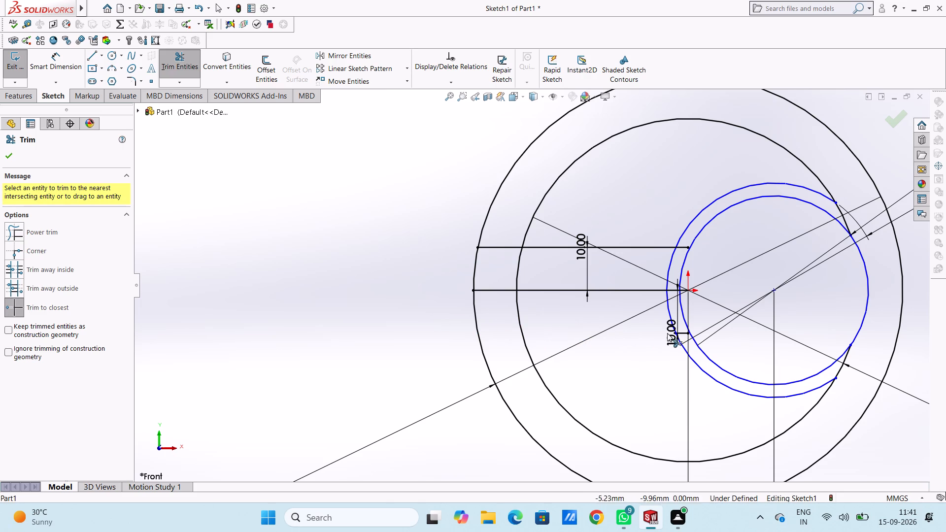
{"action": "left_click", "coordinate": [684, 334]}
{"action": "scroll", "coordinate": [693, 332], "scroll_direction": "down", "scroll_amount": 4}
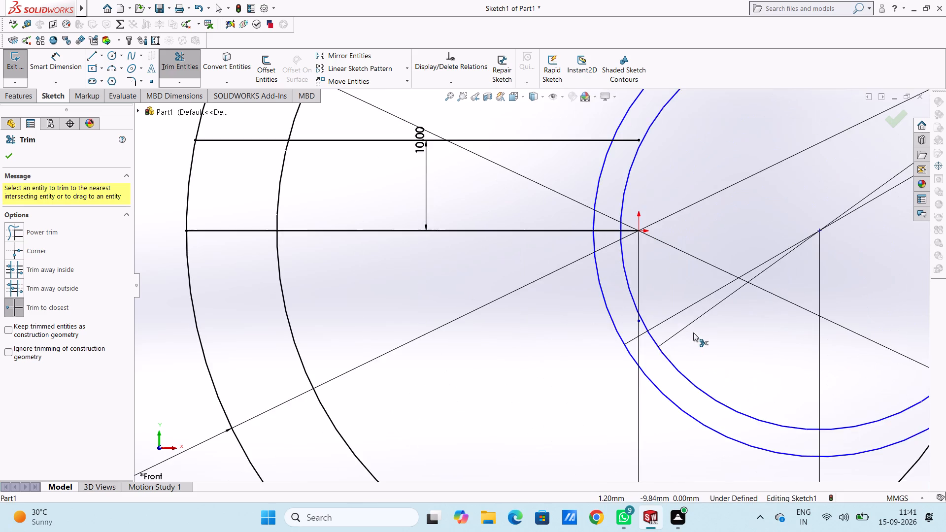
{"action": "scroll", "coordinate": [693, 332], "scroll_direction": "down", "scroll_amount": 4}
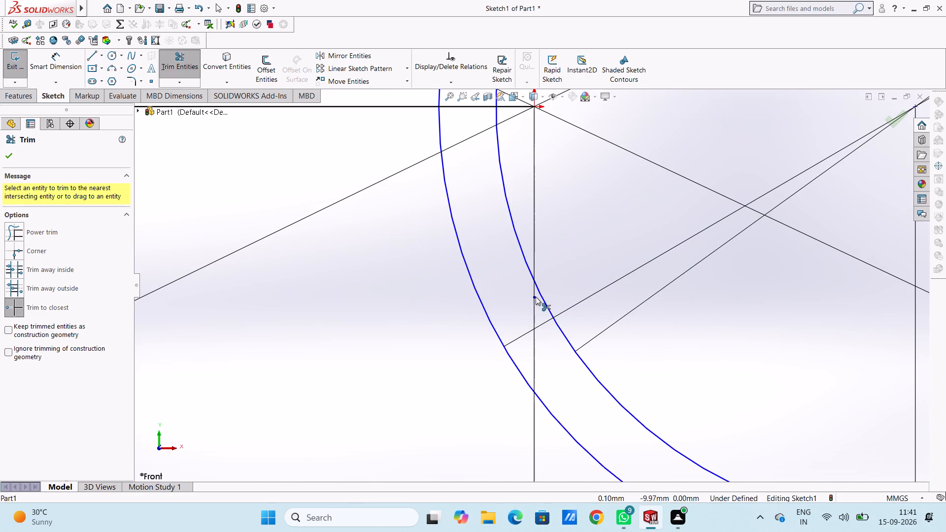
{"action": "left_click", "coordinate": [536, 297]}
{"action": "key", "text": "Escape"}
{"action": "key", "text": "Escape"}
{"action": "scroll", "coordinate": [536, 305], "scroll_direction": "down", "scroll_amount": 3}
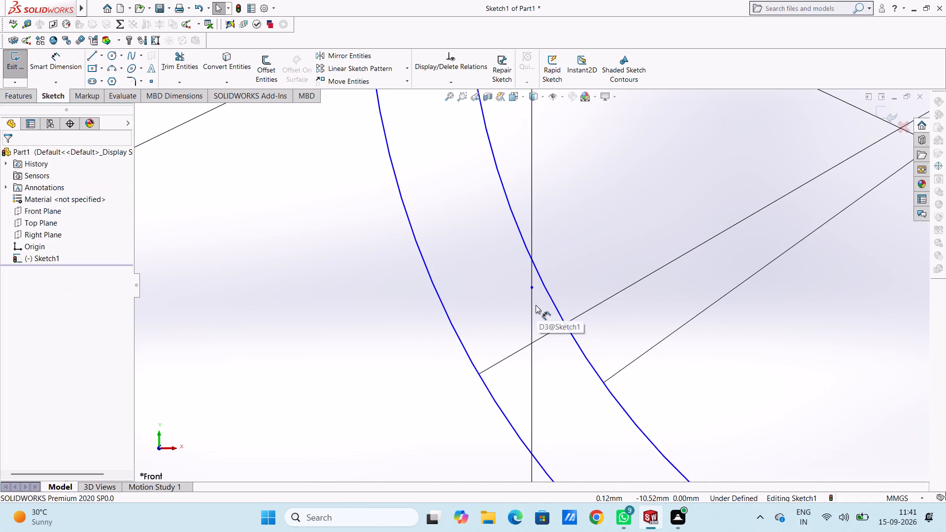
{"action": "scroll", "coordinate": [536, 305], "scroll_direction": "up", "scroll_amount": 13}
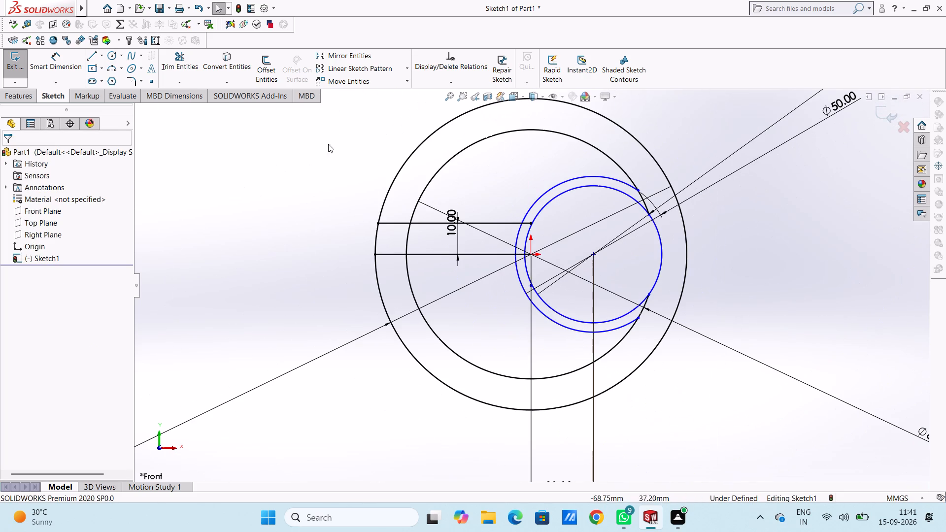
Trim the remaining offset line so it spans only between the 80 mm circle and the 50 mm arc.
{"action": "left_click", "coordinate": [187, 63]}
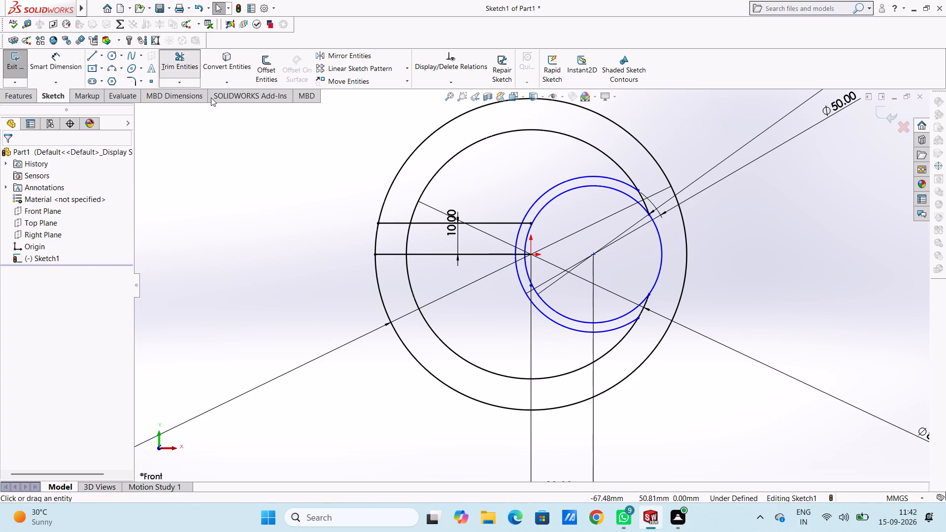
{"action": "left_click", "coordinate": [392, 223]}
{"action": "scroll", "coordinate": [533, 240], "scroll_direction": "down", "scroll_amount": 2}
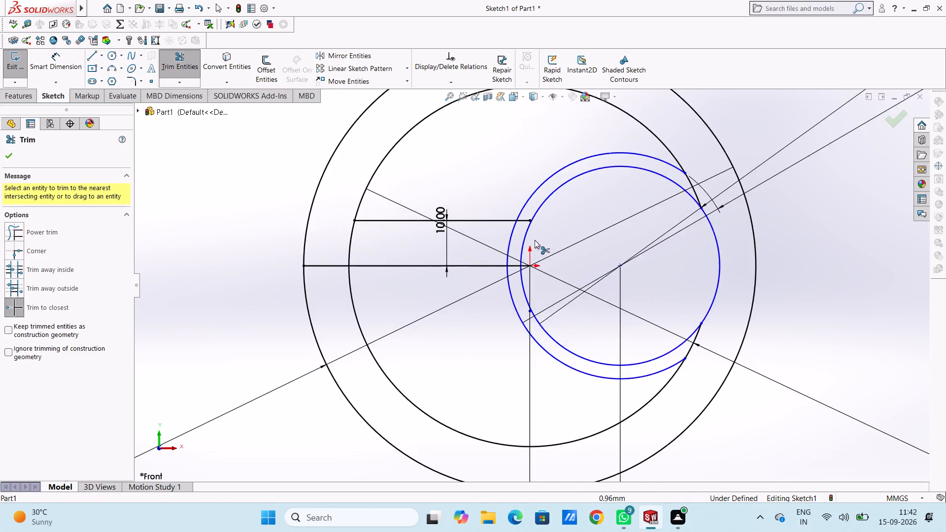
{"action": "scroll", "coordinate": [535, 240], "scroll_direction": "down", "scroll_amount": 3}
{"action": "left_click", "coordinate": [514, 211]}
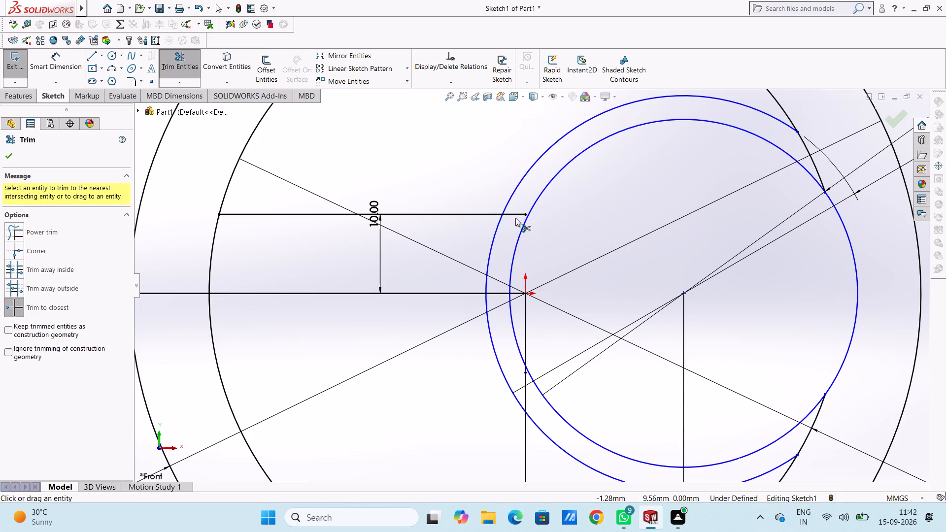
{"action": "left_click", "coordinate": [515, 216]}
{"action": "key", "text": "Escape"}
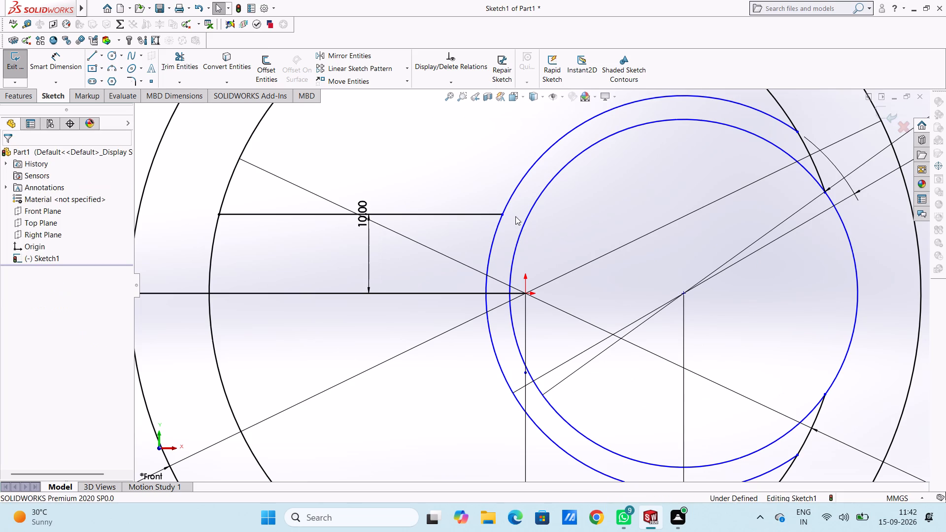
{"action": "key", "text": "Escape"}
Trim away the short upper arc of the 80 mm circle between the 50 mm arc and the 44 mm circle.
{"action": "scroll", "coordinate": [515, 216], "scroll_direction": "down", "scroll_amount": 7}
{"action": "scroll", "coordinate": [515, 216], "scroll_direction": "up", "scroll_amount": 7}
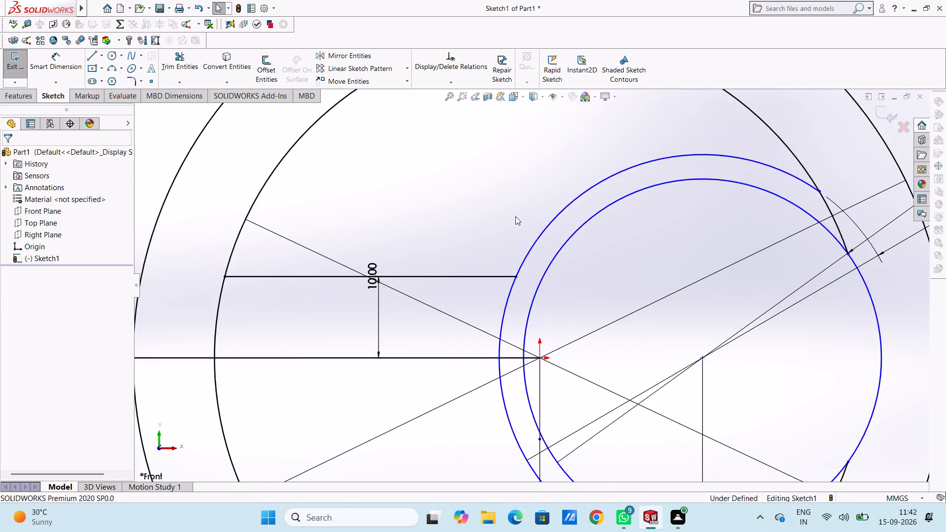
{"action": "scroll", "coordinate": [515, 216], "scroll_direction": "up", "scroll_amount": 4}
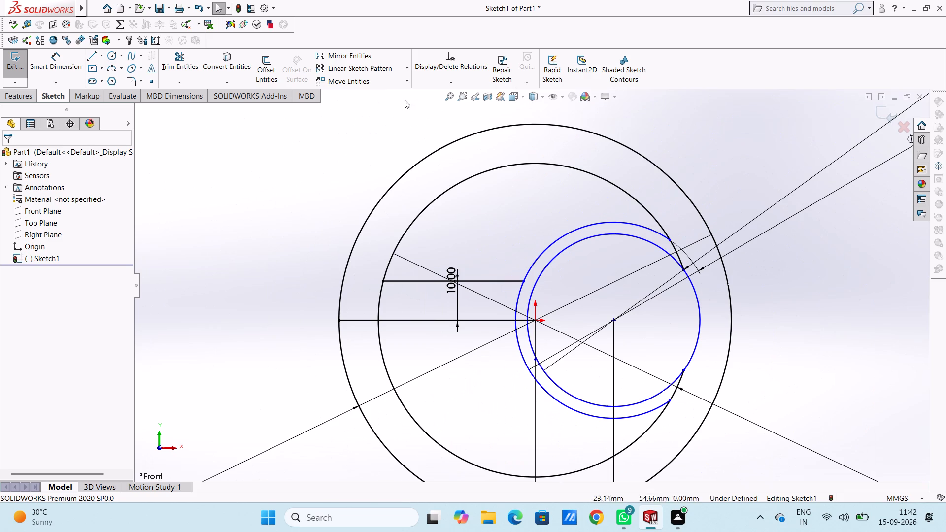
{"action": "left_click", "coordinate": [184, 64]}
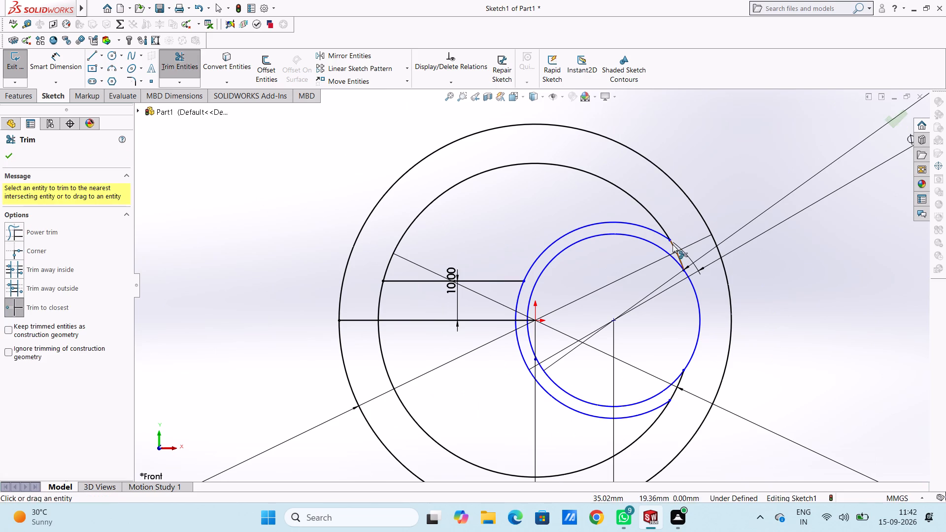
{"action": "left_click", "coordinate": [678, 256]}
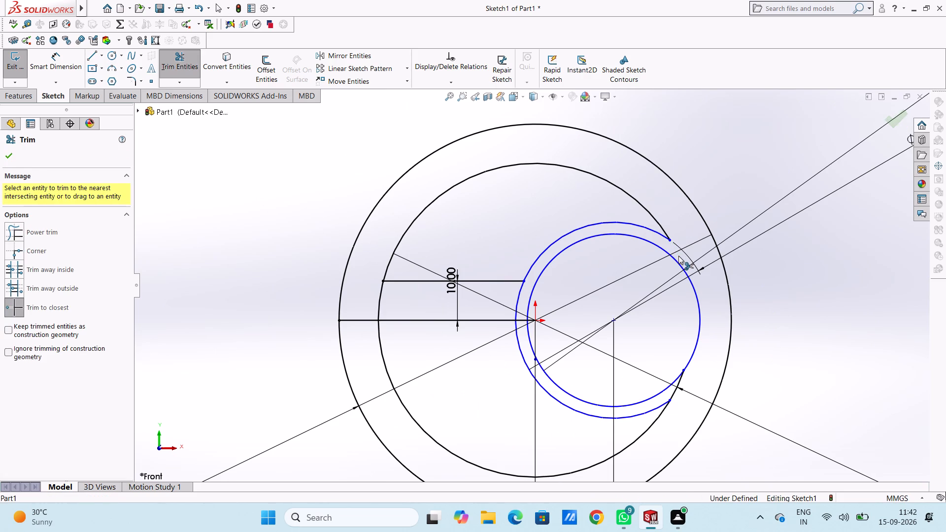
{"action": "key", "text": "Escape"}
{"action": "key", "text": "Escape"}
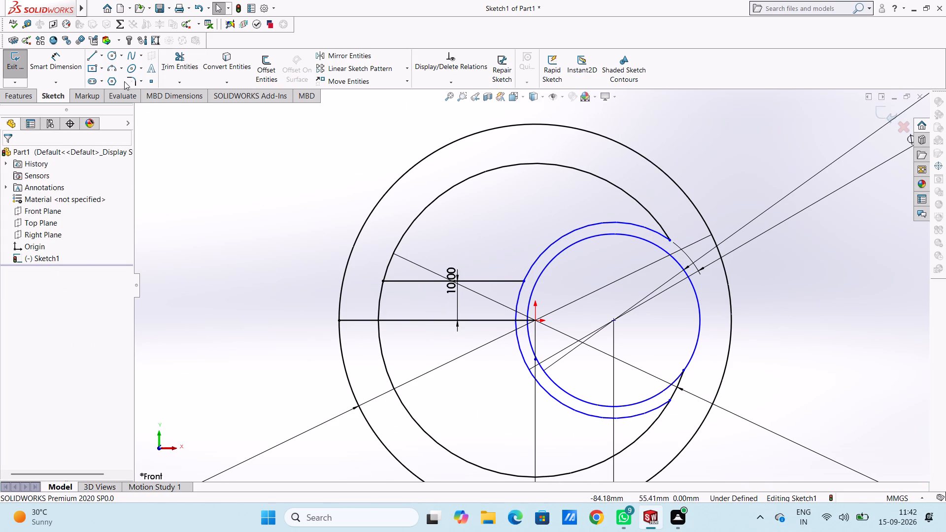
Fillet the upper corner where the 80 mm and 50 mm arcs meet with a 5 mm radius.
{"action": "left_click", "coordinate": [128, 79]}
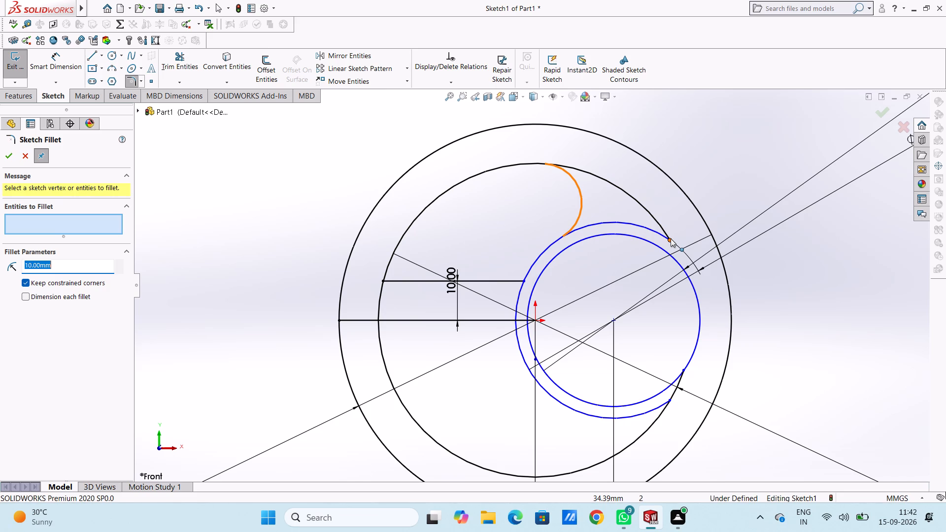
{"action": "key", "text": "5"}
{"action": "key", "text": "Return"}
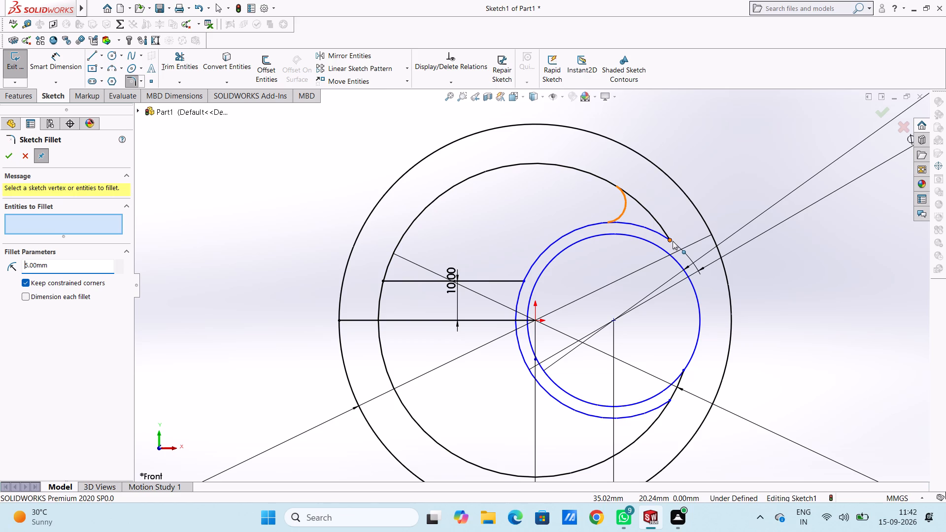
{"action": "left_click", "coordinate": [673, 241]}
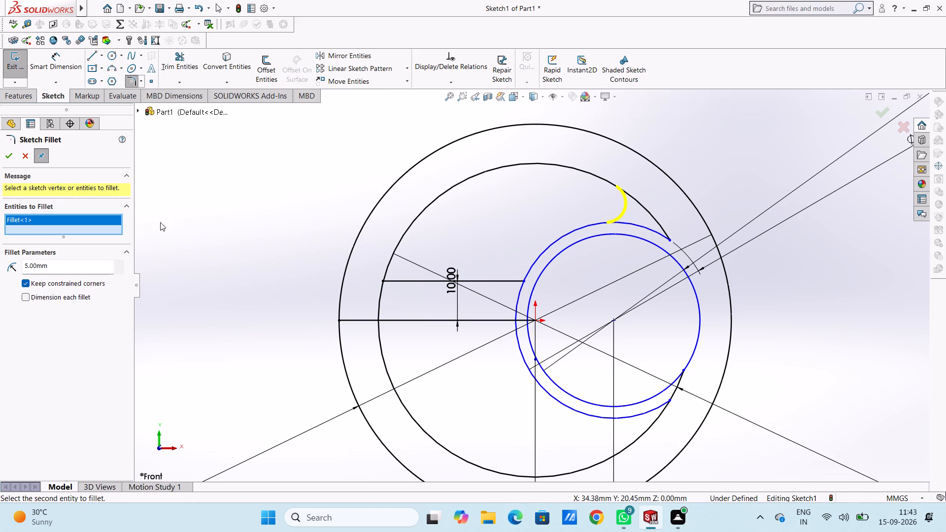
{"action": "left_click", "coordinate": [3, 159]}
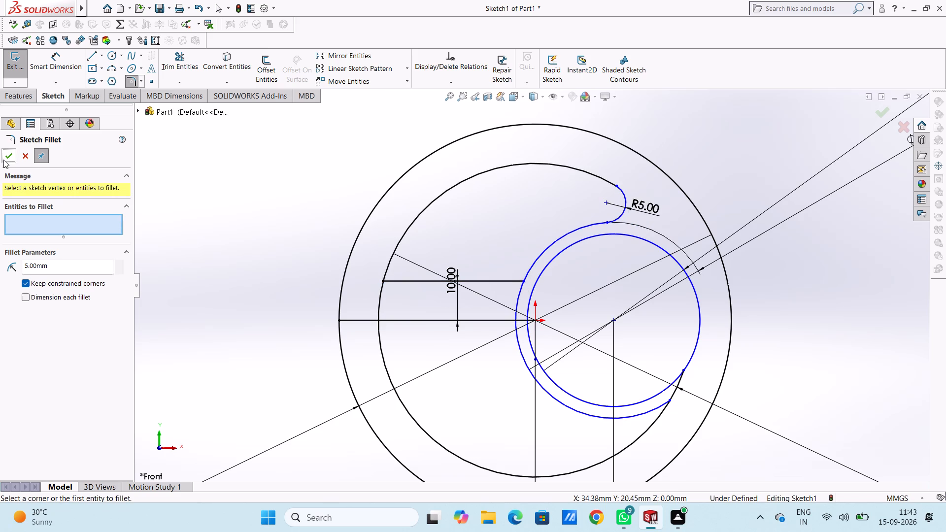
{"action": "left_click", "coordinate": [7, 156]}
{"action": "left_click", "coordinate": [219, 188]}
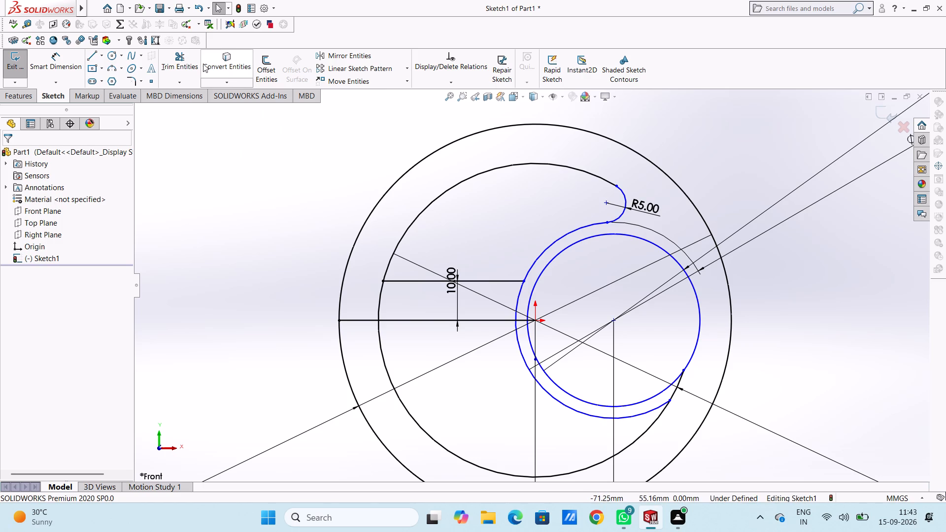
Trim away the 80 mm and 50 mm arc segments between the offset line and the horizontal centre line.
{"action": "left_click", "coordinate": [185, 60]}
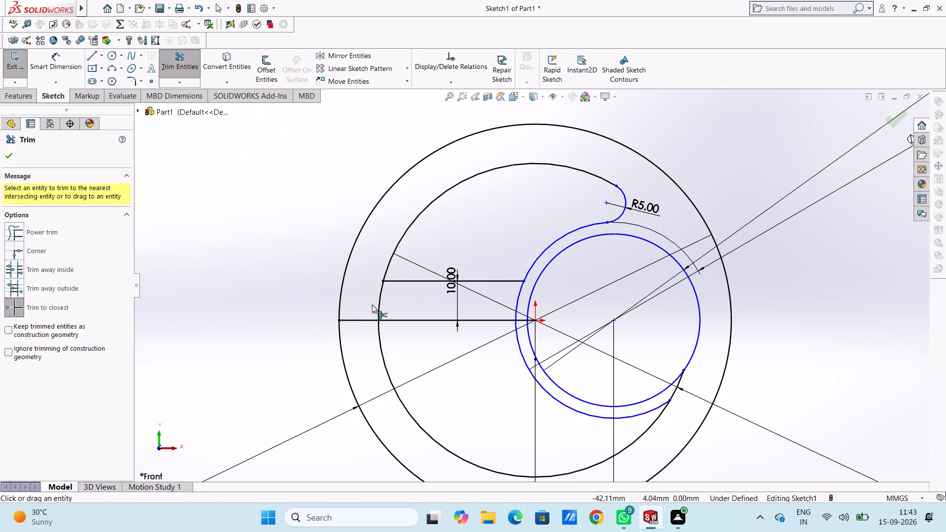
{"action": "left_click", "coordinate": [380, 304]}
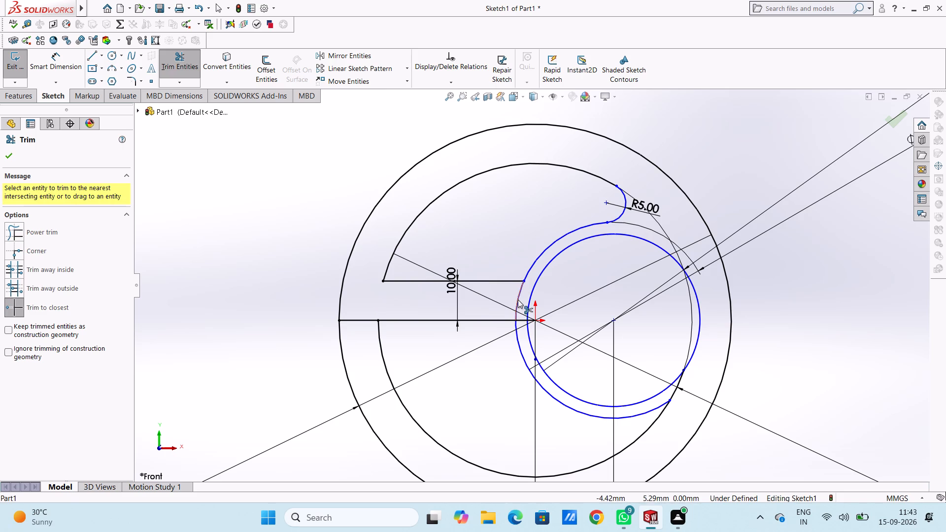
{"action": "left_click", "coordinate": [518, 299]}
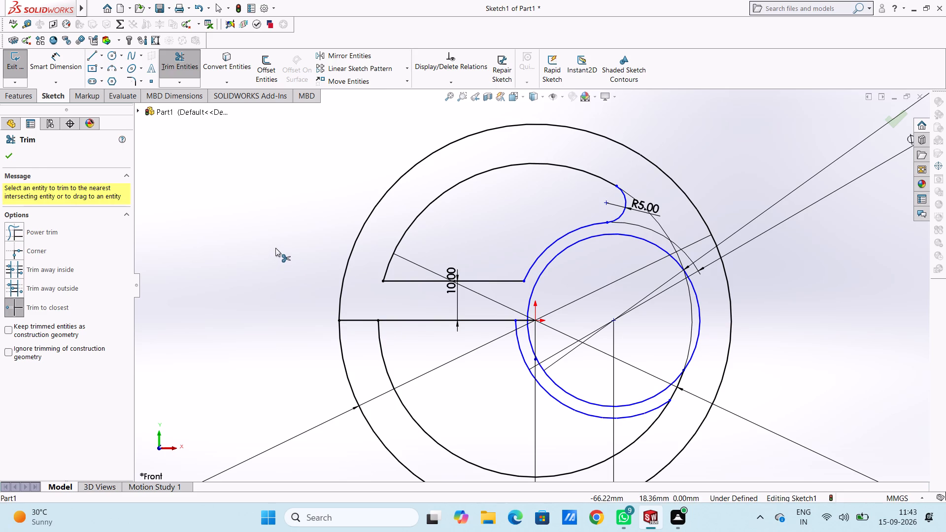
{"action": "key", "text": "Escape"}
{"action": "key", "text": "Escape"}
Add 5 mm sketch fillets at both ends of the offset line, where it meets the 80 mm and 50 mm arcs.
{"action": "left_click", "coordinate": [126, 81]}
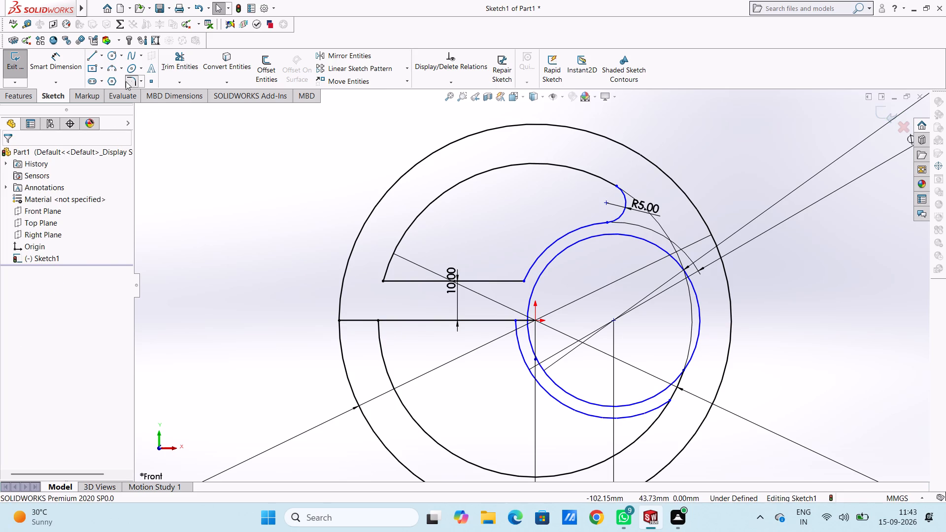
{"action": "left_click", "coordinate": [383, 280]}
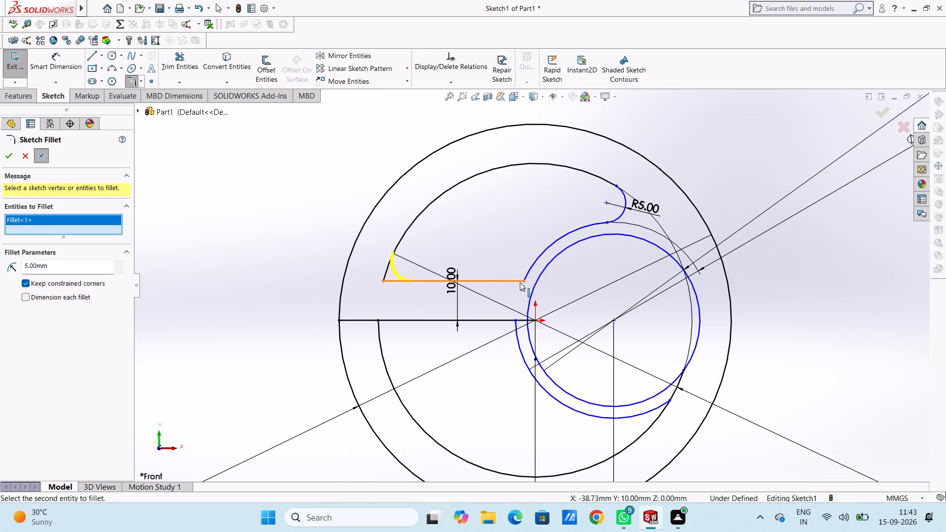
{"action": "left_click", "coordinate": [525, 281]}
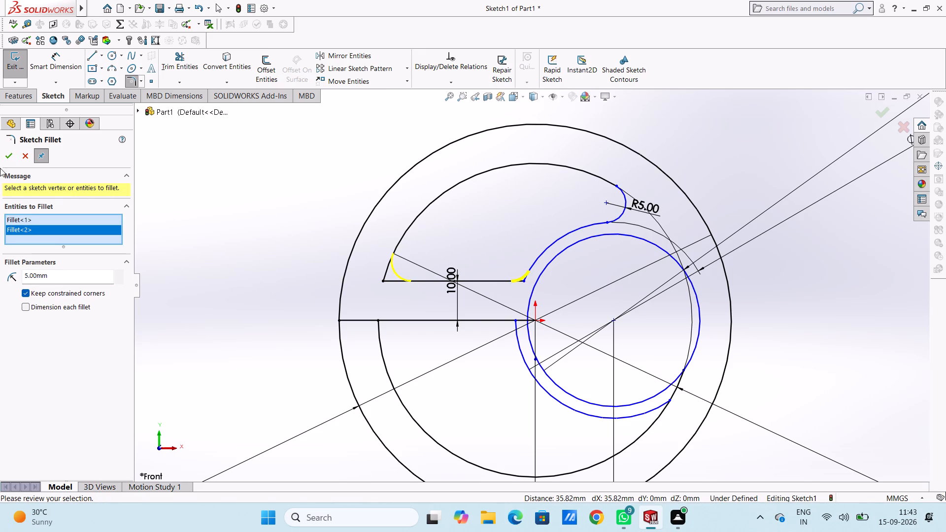
{"action": "left_click", "coordinate": [5, 153]}
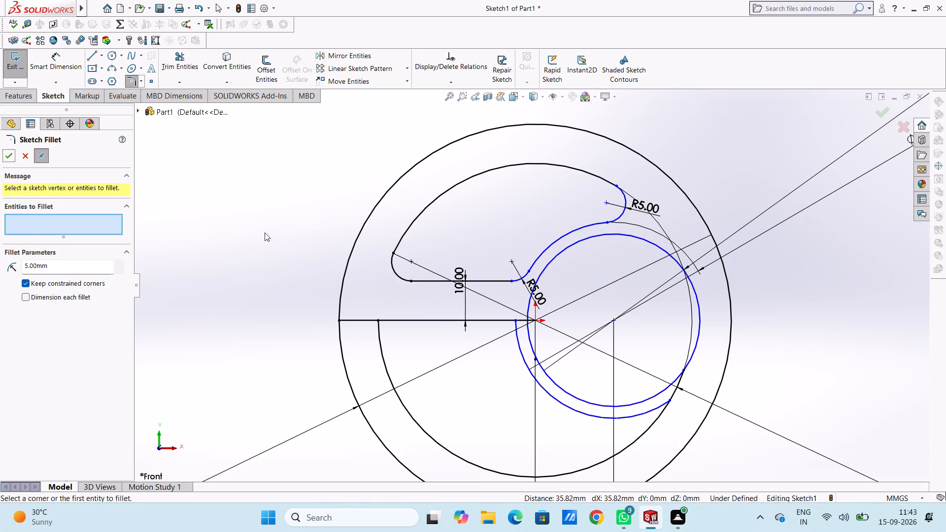
{"action": "left_click", "coordinate": [8, 159]}
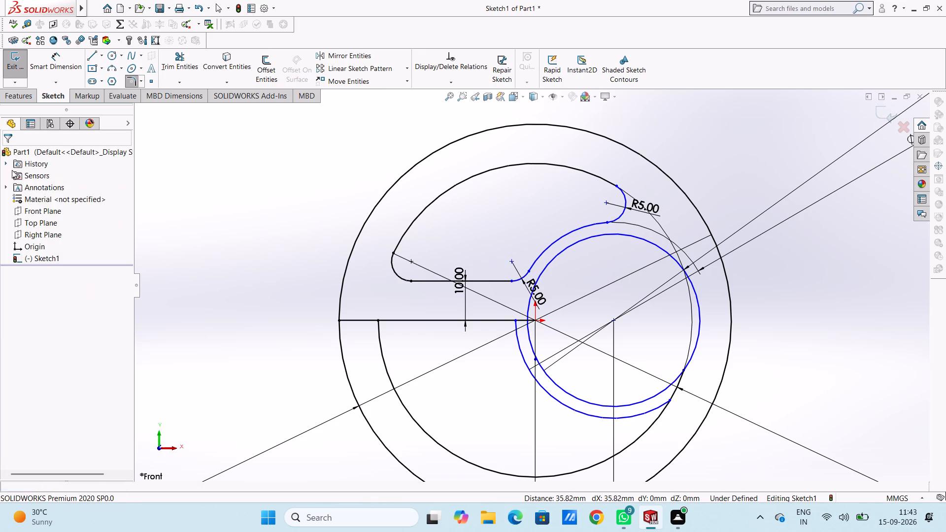
Trim away the remaining 80 mm and 50 mm arcs below the horizontal centre line, including the short leftover piece.
{"action": "scroll", "coordinate": [117, 224], "scroll_direction": "down", "scroll_amount": 3}
{"action": "scroll", "coordinate": [118, 224], "scroll_direction": "up", "scroll_amount": 2}
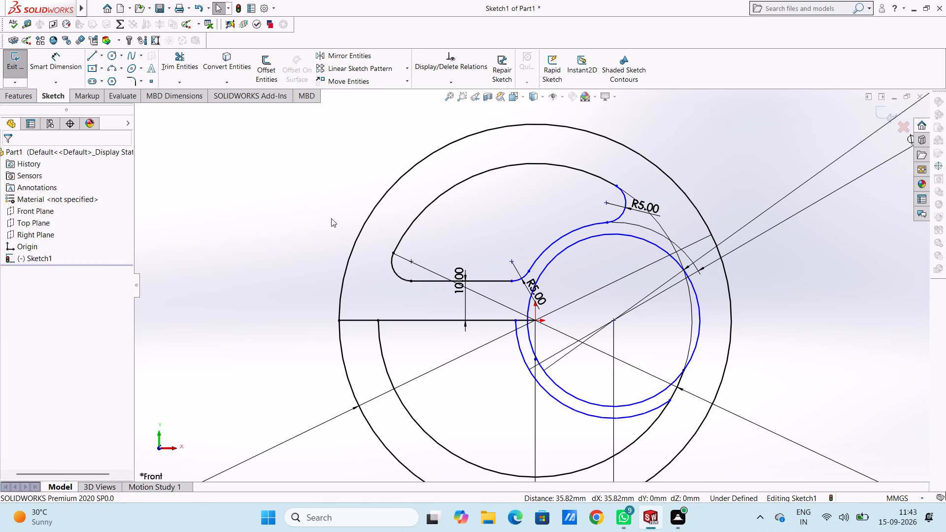
{"action": "scroll", "coordinate": [433, 217], "scroll_direction": "down", "scroll_amount": 3}
{"action": "scroll", "coordinate": [435, 218], "scroll_direction": "up", "scroll_amount": 5}
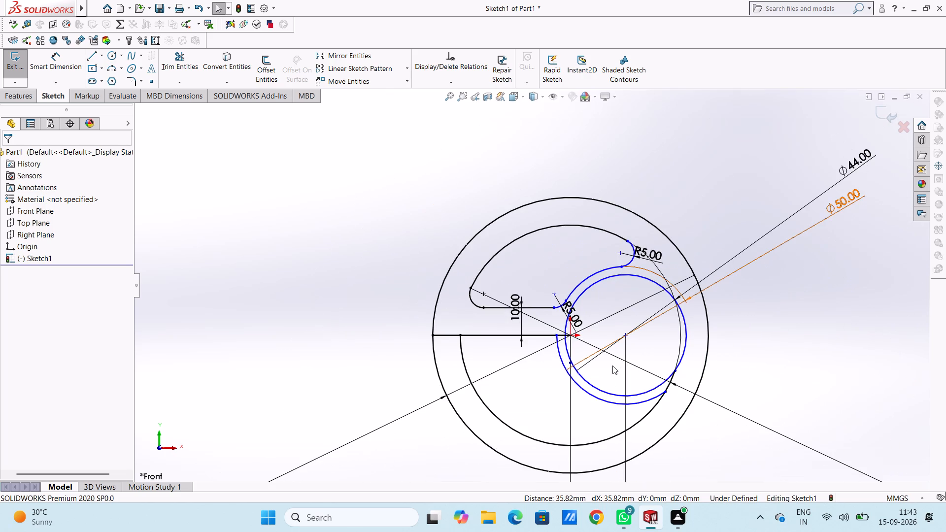
{"action": "scroll", "coordinate": [614, 359], "scroll_direction": "up", "scroll_amount": 1}
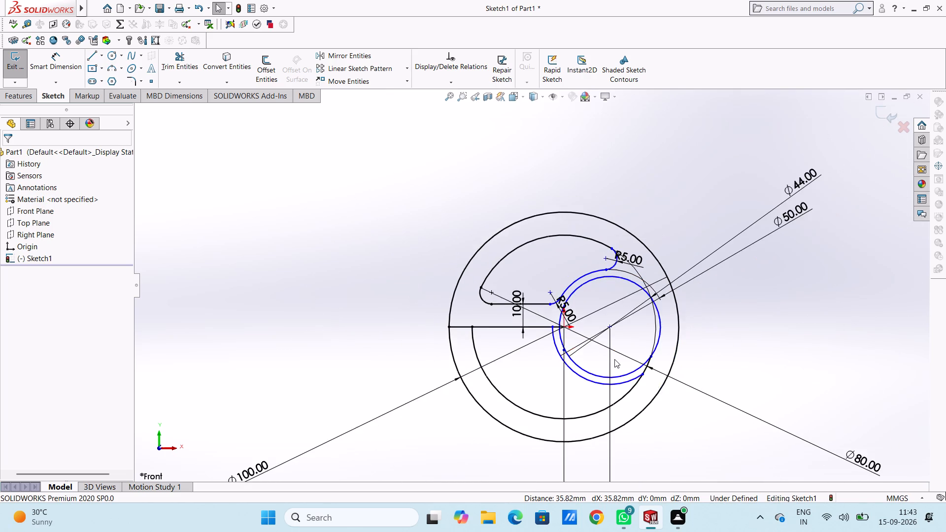
{"action": "scroll", "coordinate": [614, 359], "scroll_direction": "up", "scroll_amount": 1}
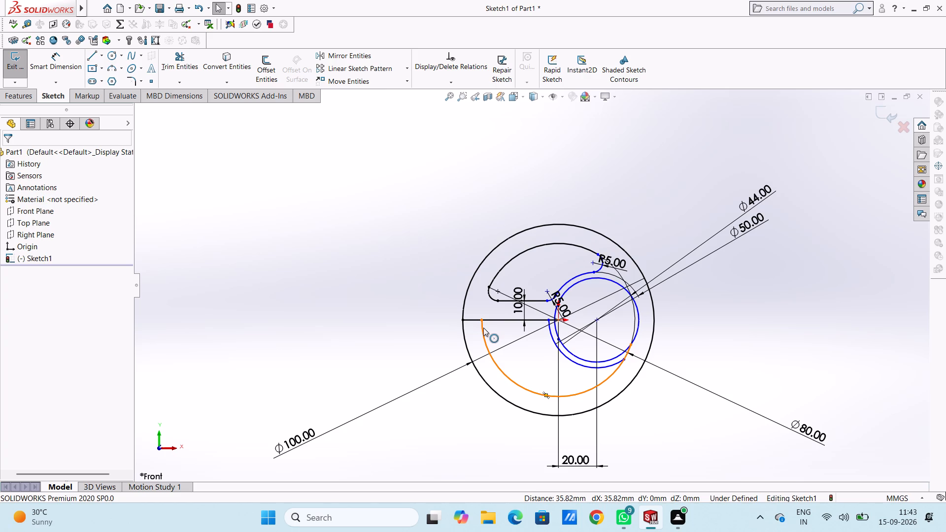
{"action": "left_click", "coordinate": [184, 65]}
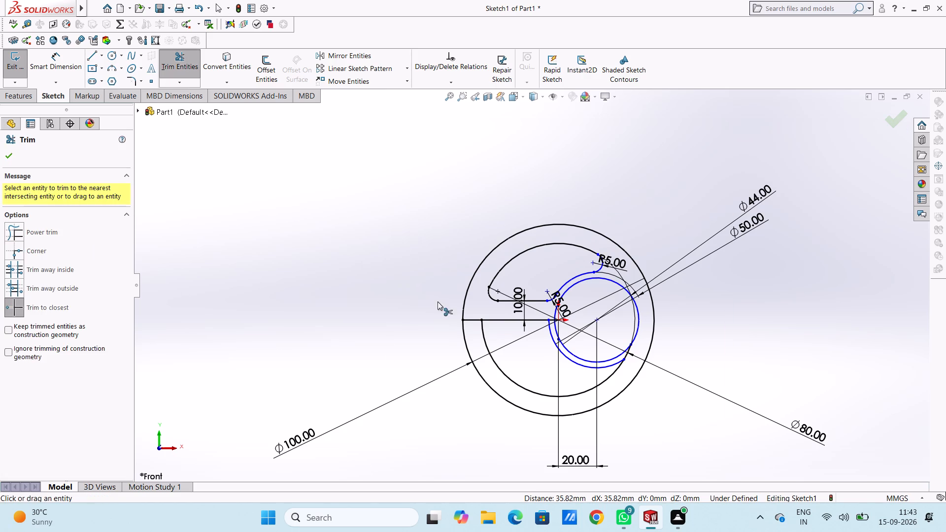
{"action": "left_click", "coordinate": [484, 341]}
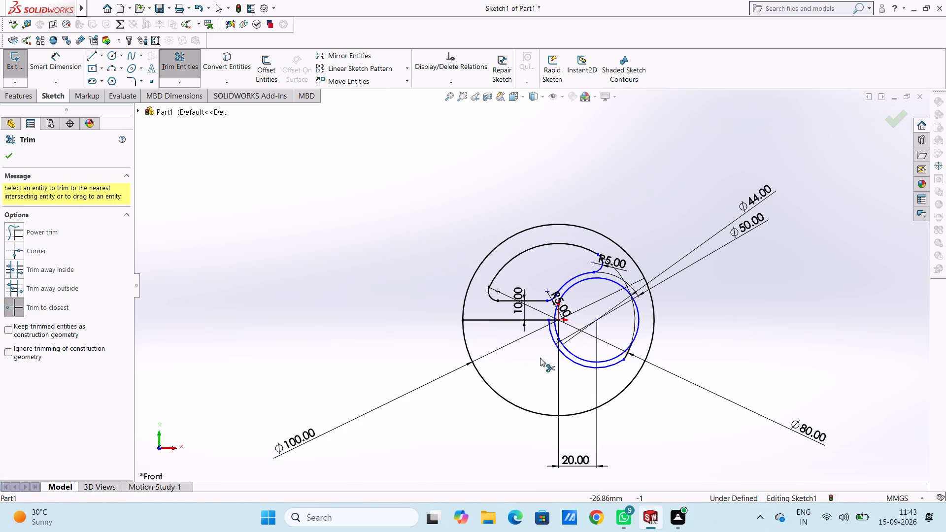
{"action": "scroll", "coordinate": [574, 356], "scroll_direction": "down", "scroll_amount": 3}
{"action": "left_click", "coordinate": [575, 357]}
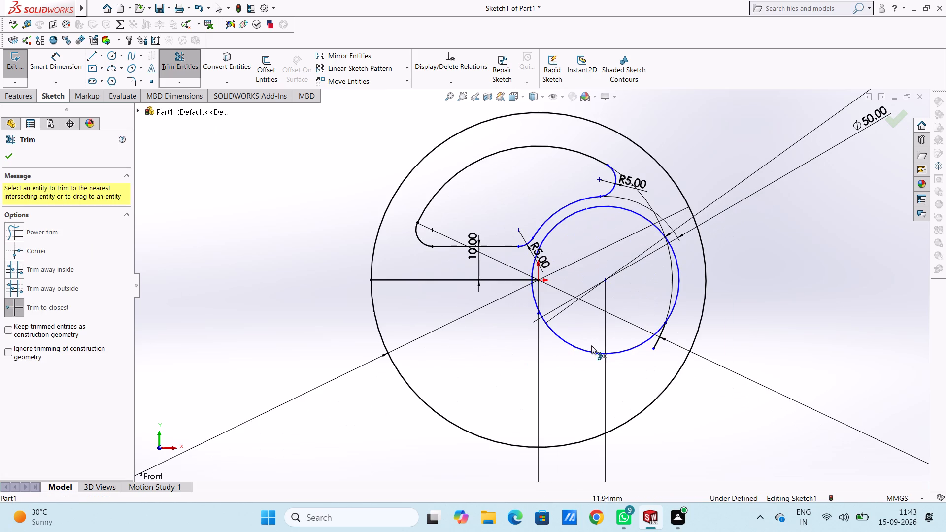
{"action": "left_click", "coordinate": [655, 343]}
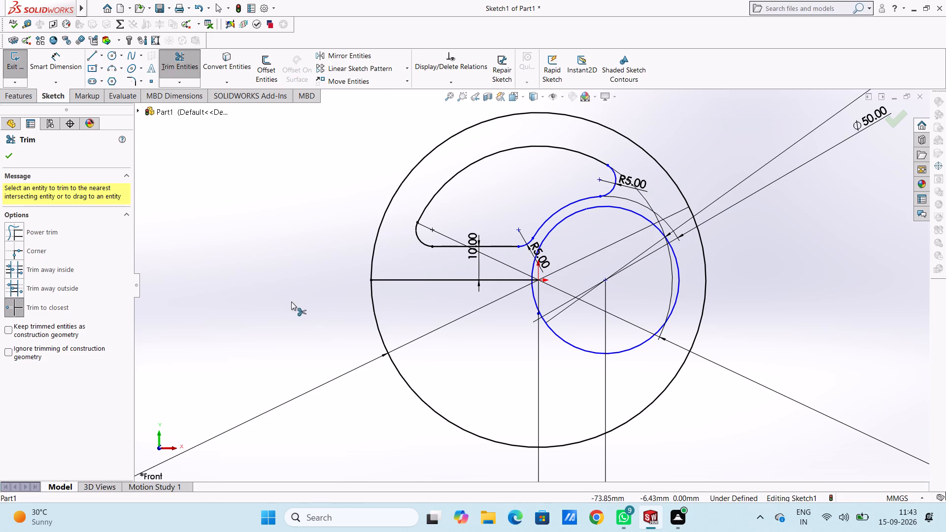
{"action": "key", "text": "Escape"}
{"action": "key", "text": "Escape"}
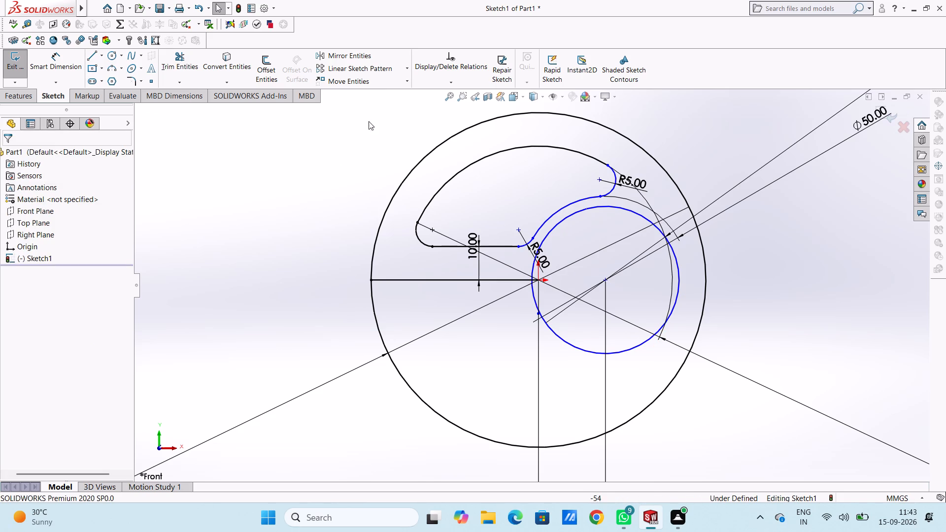
Mirror the complete filleted upper pocket profile about the horizontal centre line, keeping the original.
{"action": "left_click", "coordinate": [358, 55]}
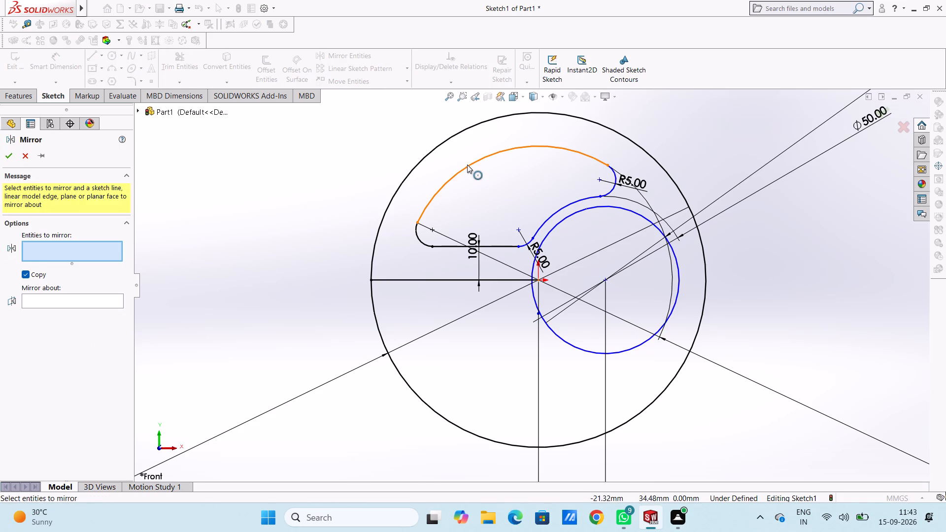
{"action": "left_click", "coordinate": [467, 165]}
{"action": "left_click", "coordinate": [423, 241]}
{"action": "left_click", "coordinate": [458, 247]}
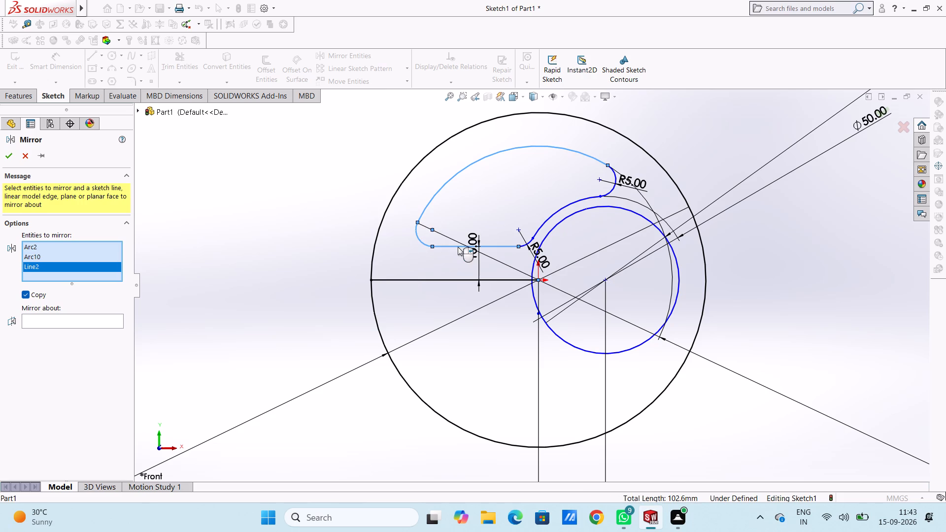
{"action": "left_click", "coordinate": [549, 220]}
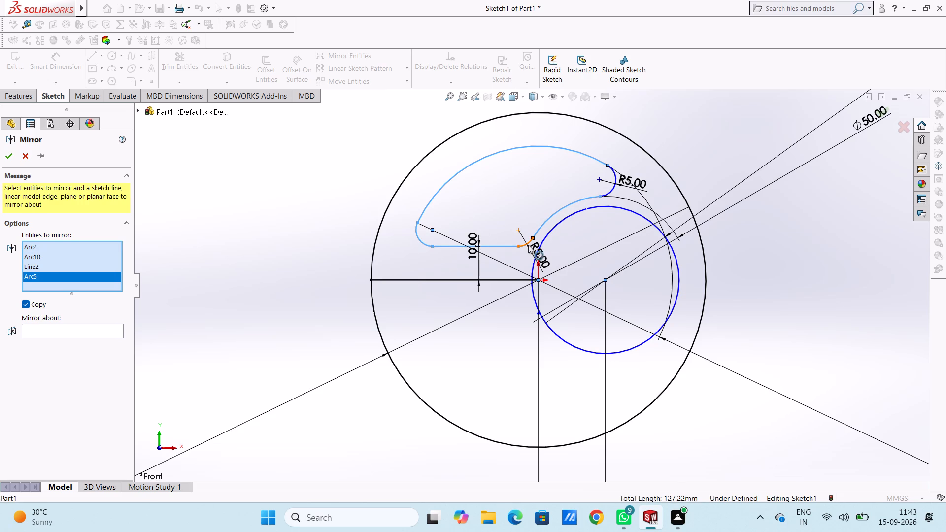
{"action": "left_click", "coordinate": [528, 245]}
{"action": "left_click", "coordinate": [617, 175]}
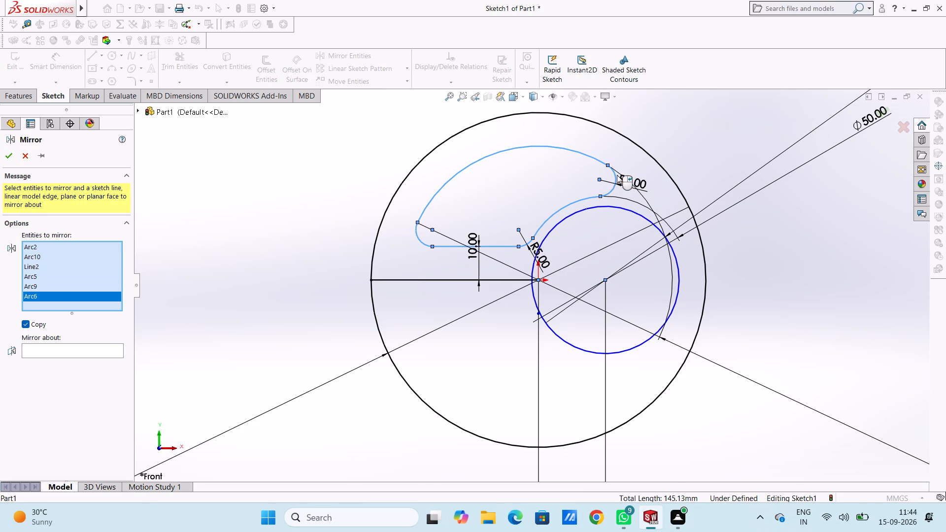
{"action": "left_click", "coordinate": [82, 346]}
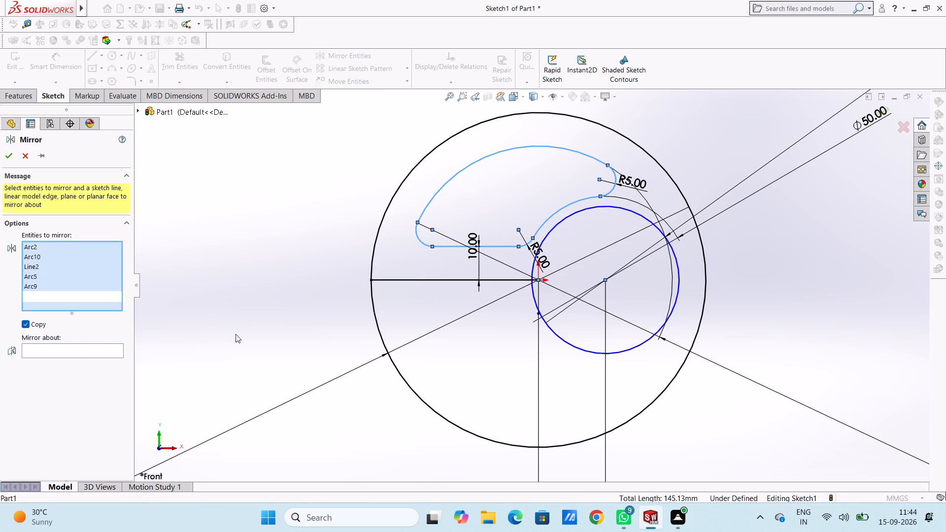
{"action": "left_click", "coordinate": [409, 278]}
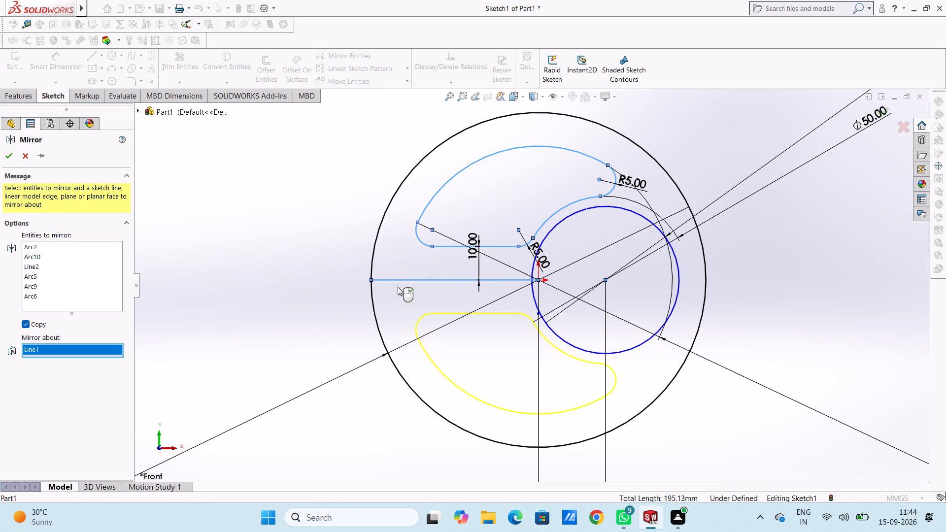
{"action": "left_click", "coordinate": [7, 149]}
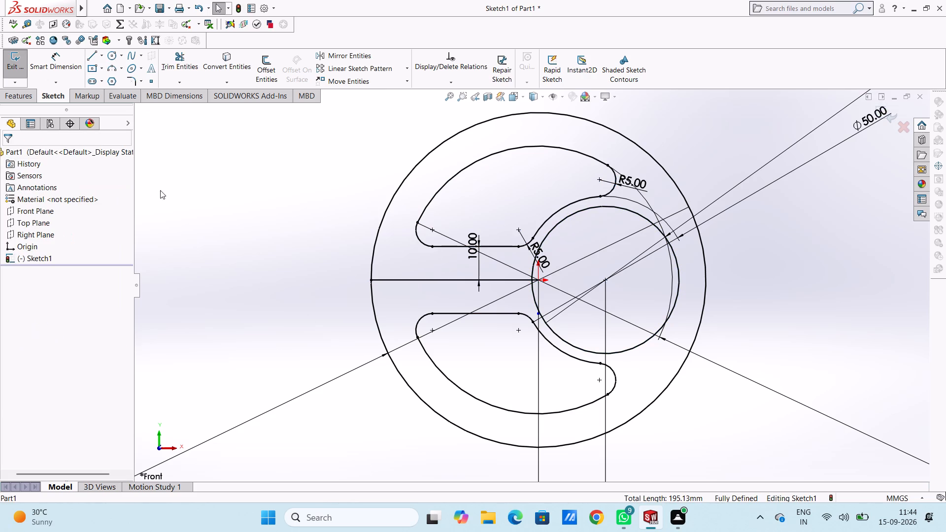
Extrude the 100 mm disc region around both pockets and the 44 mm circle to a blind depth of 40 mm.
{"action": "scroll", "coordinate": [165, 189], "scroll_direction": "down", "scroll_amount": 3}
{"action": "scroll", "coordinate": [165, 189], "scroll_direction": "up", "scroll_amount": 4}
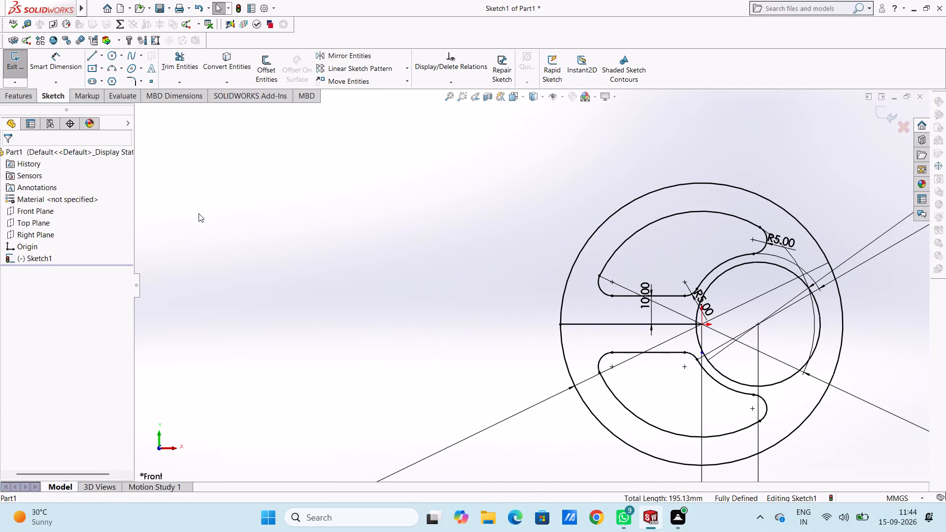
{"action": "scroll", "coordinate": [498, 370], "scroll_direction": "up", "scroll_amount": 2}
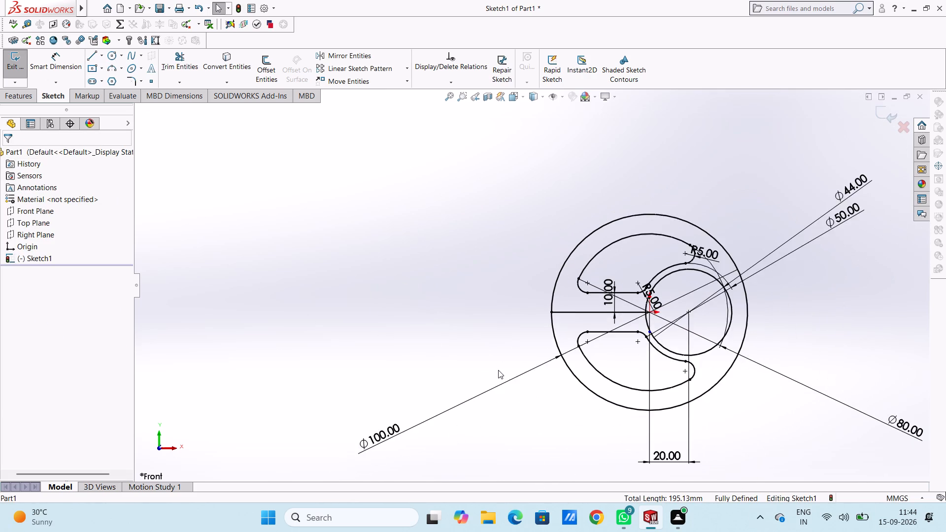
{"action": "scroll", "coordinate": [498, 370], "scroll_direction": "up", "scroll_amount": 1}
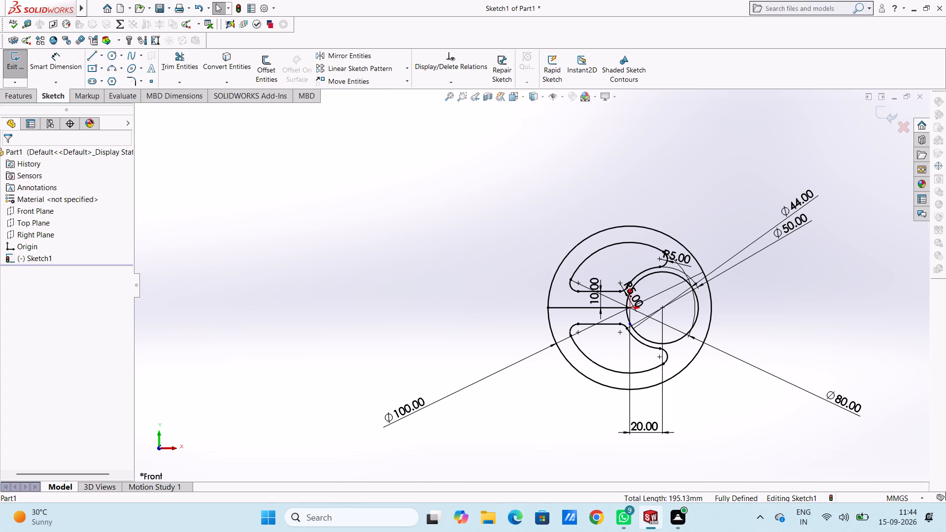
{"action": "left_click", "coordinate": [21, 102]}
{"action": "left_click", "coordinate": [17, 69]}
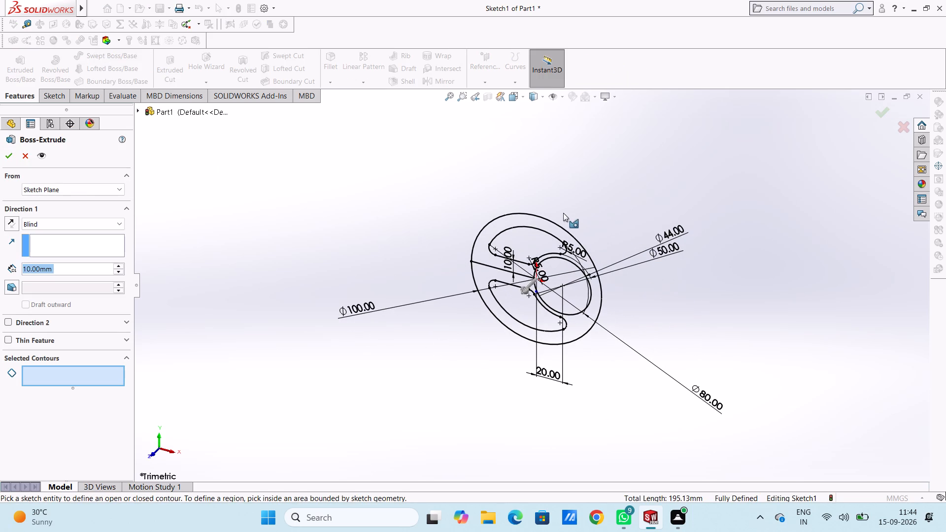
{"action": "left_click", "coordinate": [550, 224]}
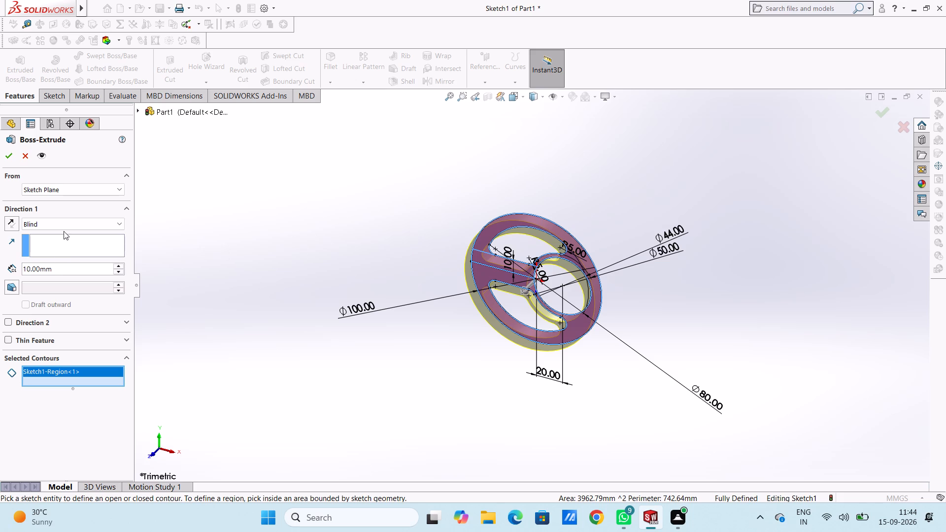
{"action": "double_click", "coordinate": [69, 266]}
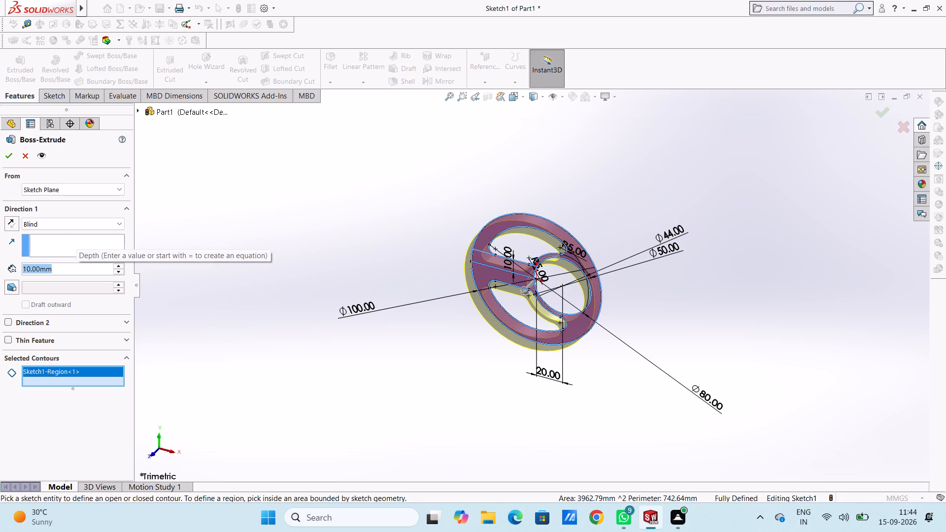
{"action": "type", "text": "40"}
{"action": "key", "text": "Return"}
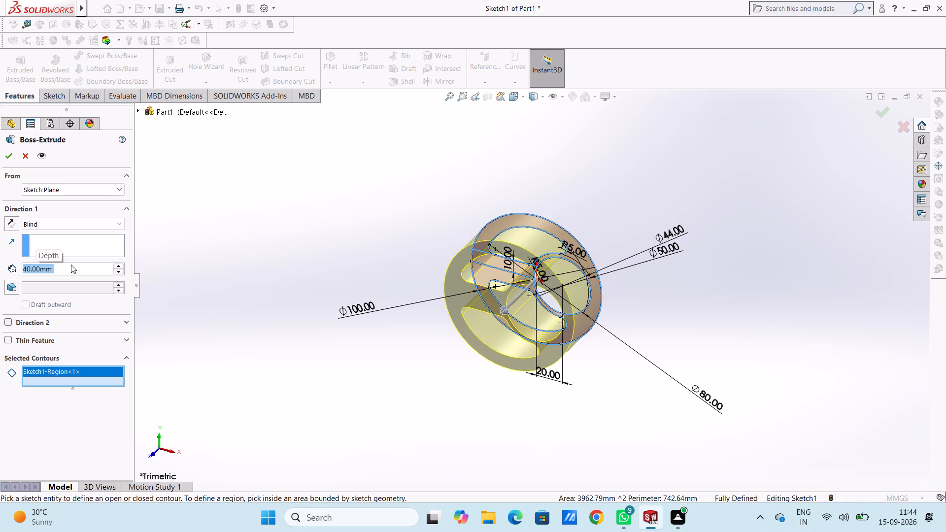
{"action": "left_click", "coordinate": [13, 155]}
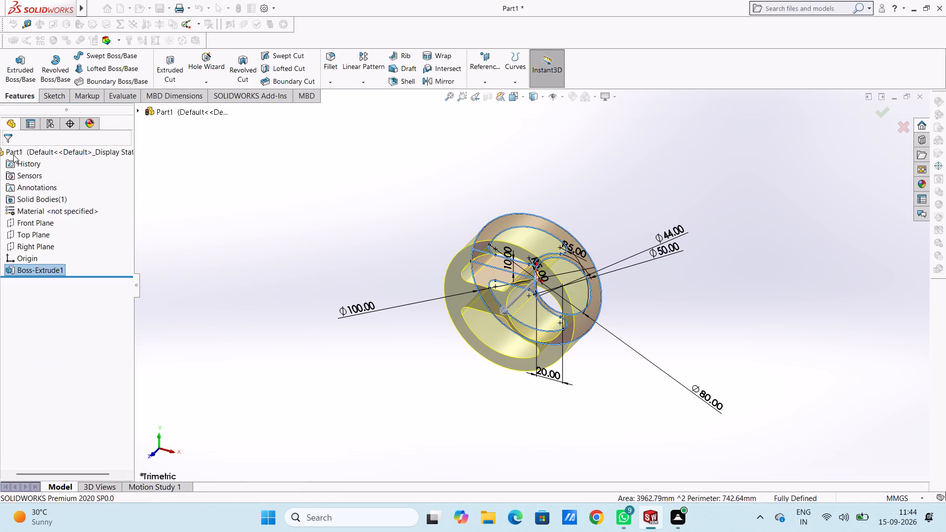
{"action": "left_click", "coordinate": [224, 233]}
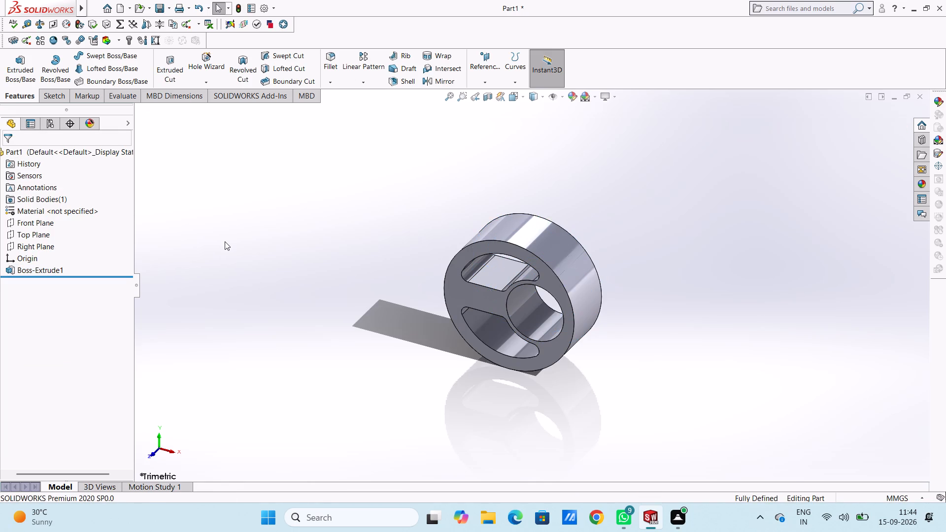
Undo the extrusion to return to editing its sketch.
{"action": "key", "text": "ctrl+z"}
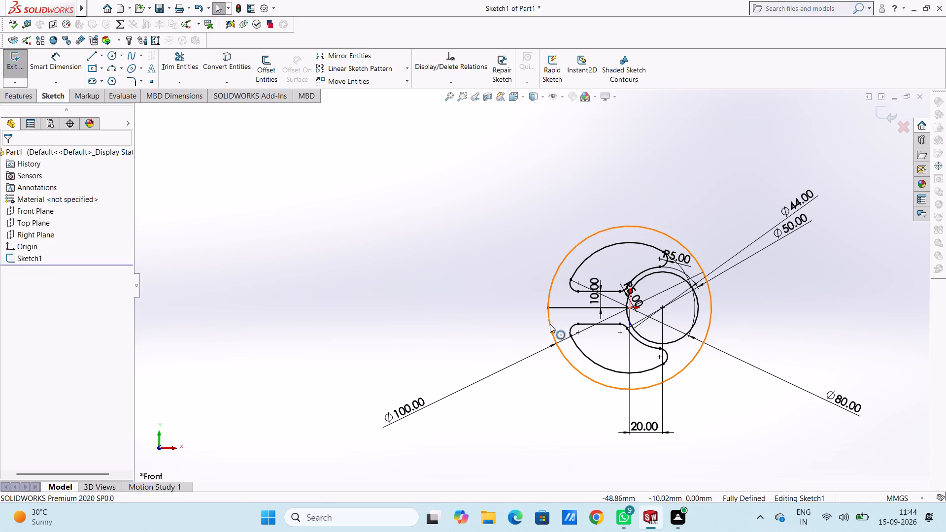
Delete the 44 mm diameter circle from the sketch along with its dimension.
{"action": "left_click", "coordinate": [656, 274]}
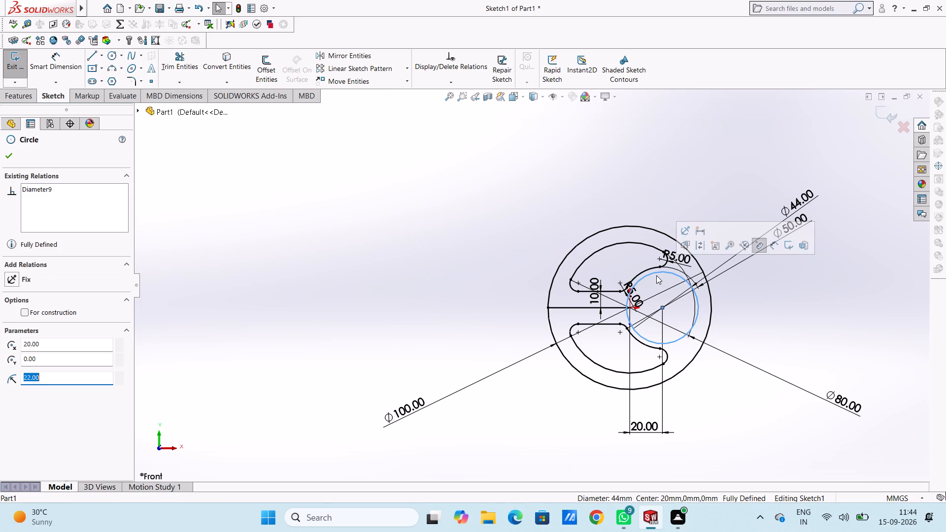
{"action": "key", "text": "Delete"}
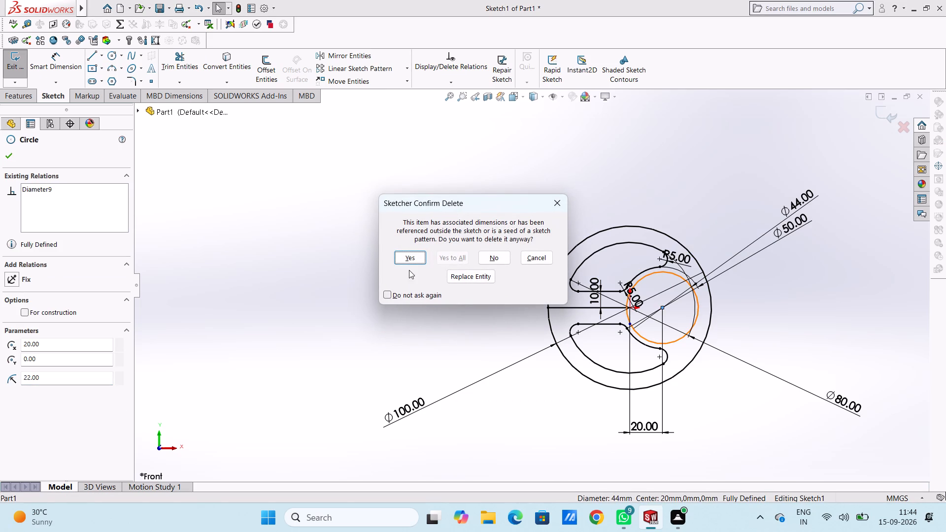
{"action": "left_click", "coordinate": [408, 262]}
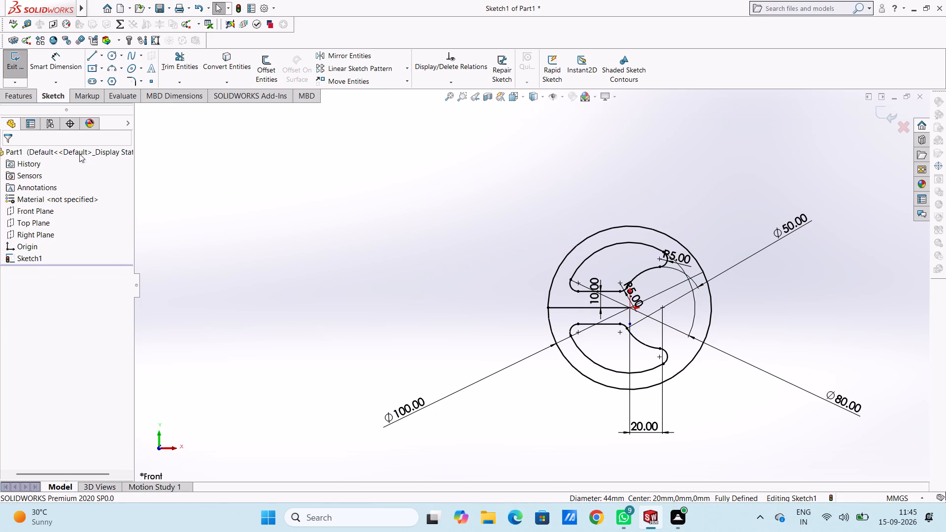
Extrude the 100 mm disc region around the two pockets to a blind depth of 40 mm.
{"action": "left_click", "coordinate": [14, 88]}
{"action": "left_click", "coordinate": [14, 93]}
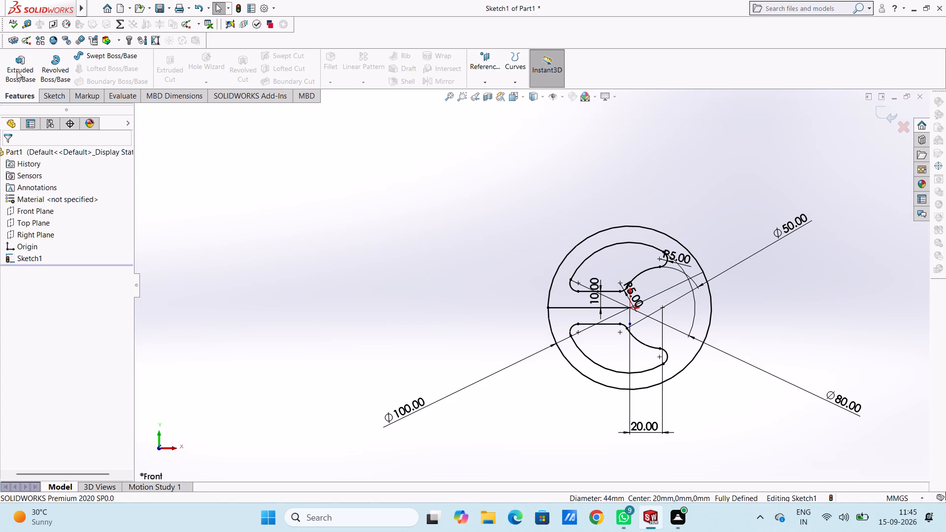
{"action": "left_click", "coordinate": [17, 70]}
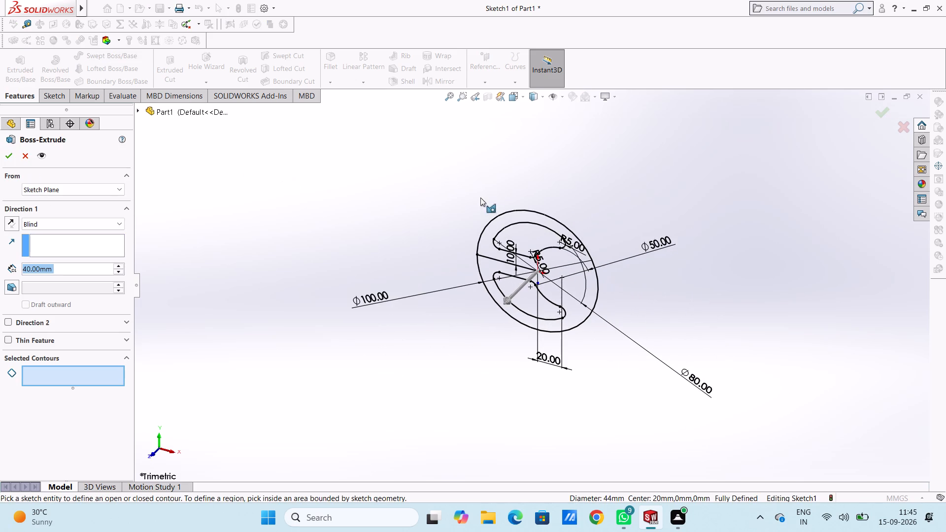
{"action": "left_click", "coordinate": [547, 221]}
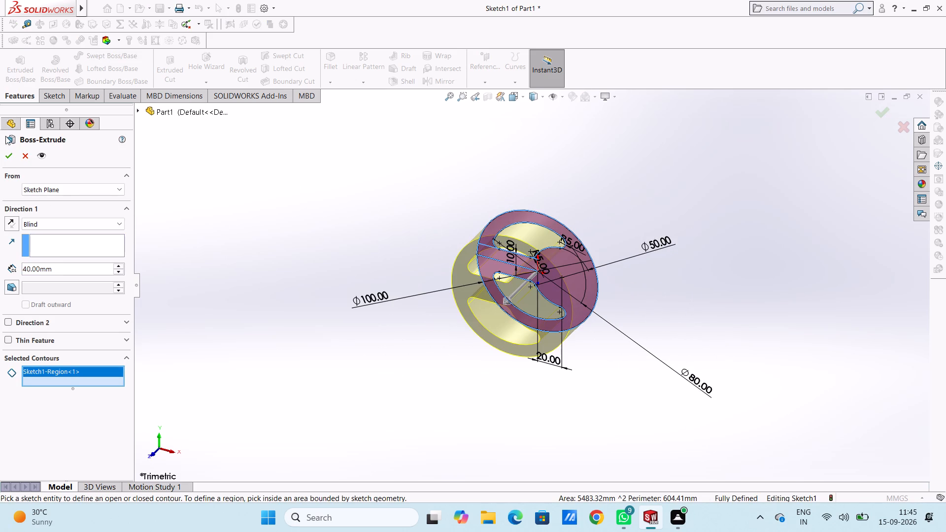
{"action": "left_click", "coordinate": [4, 157]}
{"action": "left_click", "coordinate": [263, 204]}
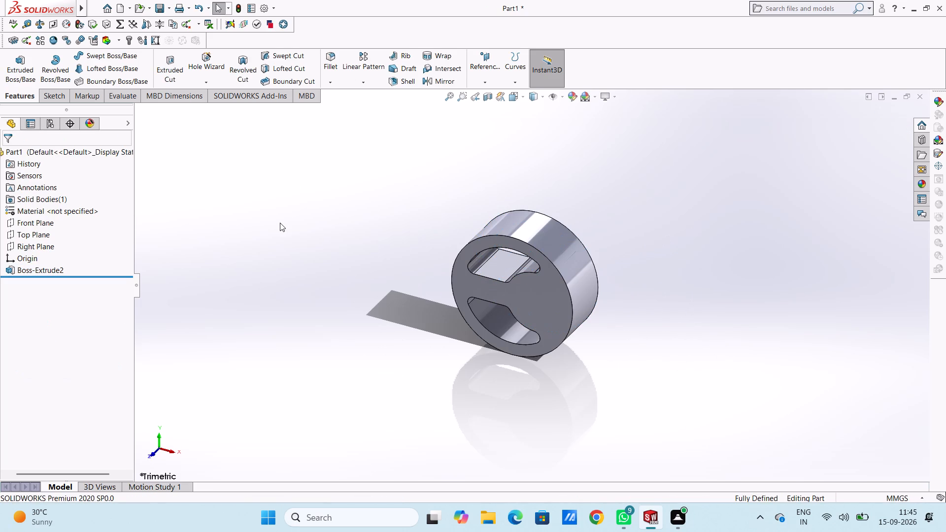
Sketch two concentric circles of 22 mm and 15 mm radius on the disc's front face, centred about 29 mm horizontally from the origin.
{"action": "key", "text": "ctrl+5"}
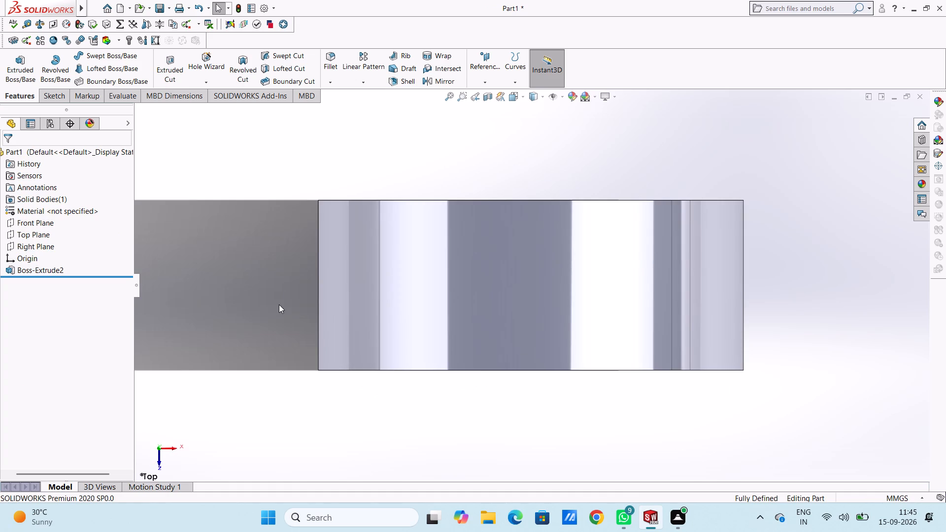
{"action": "key", "text": "ctrl+1"}
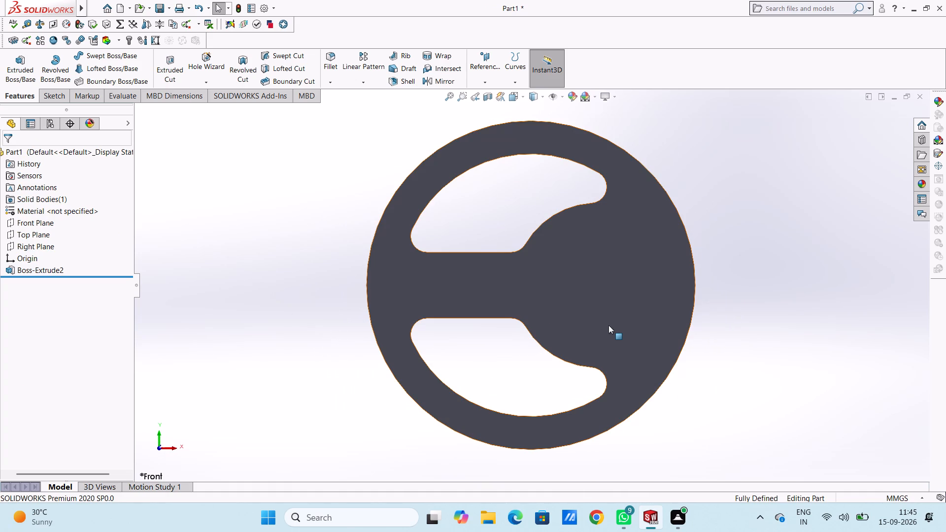
{"action": "left_click", "coordinate": [609, 316]}
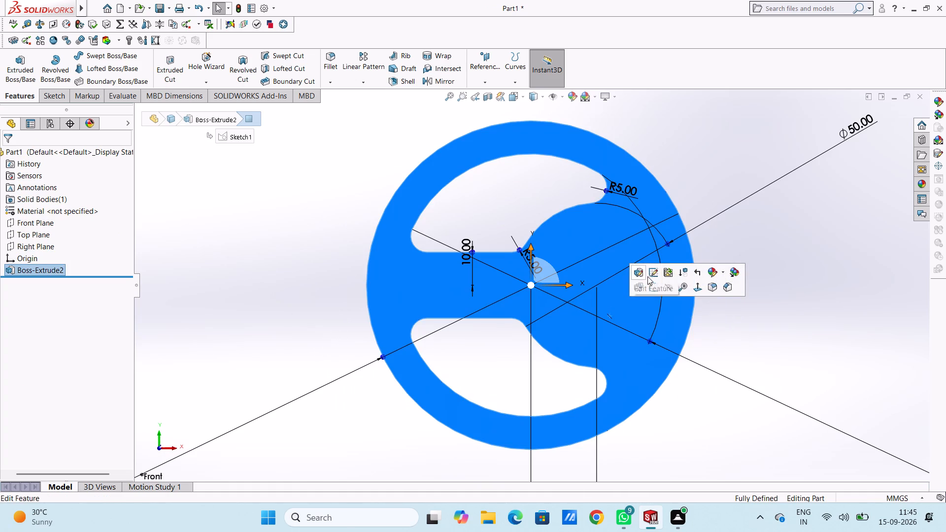
{"action": "left_click", "coordinate": [650, 283]}
{"action": "left_click", "coordinate": [318, 270]}
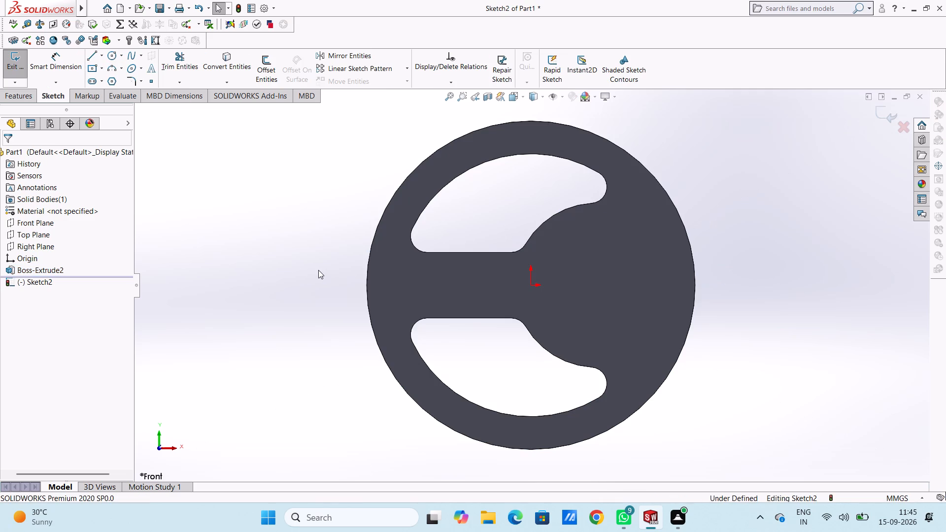
{"action": "left_click", "coordinate": [111, 50]}
{"action": "left_click", "coordinate": [627, 284]}
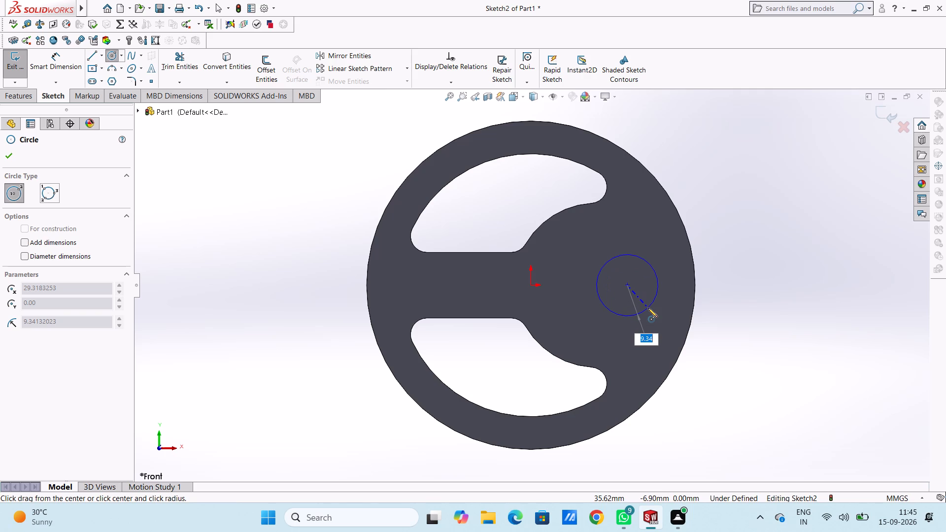
{"action": "type", "text": "22"}
{"action": "key", "text": "Return"}
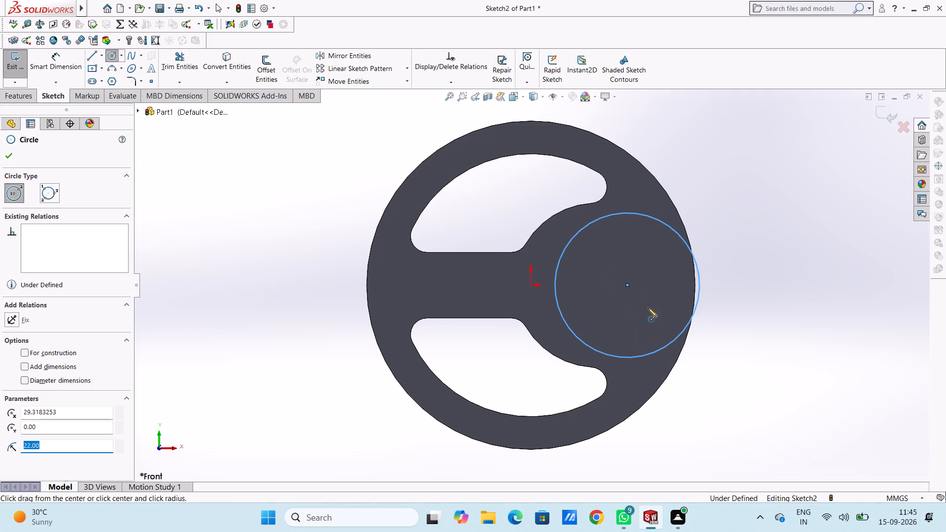
{"action": "left_click", "coordinate": [628, 285]}
{"action": "type", "text": "15"}
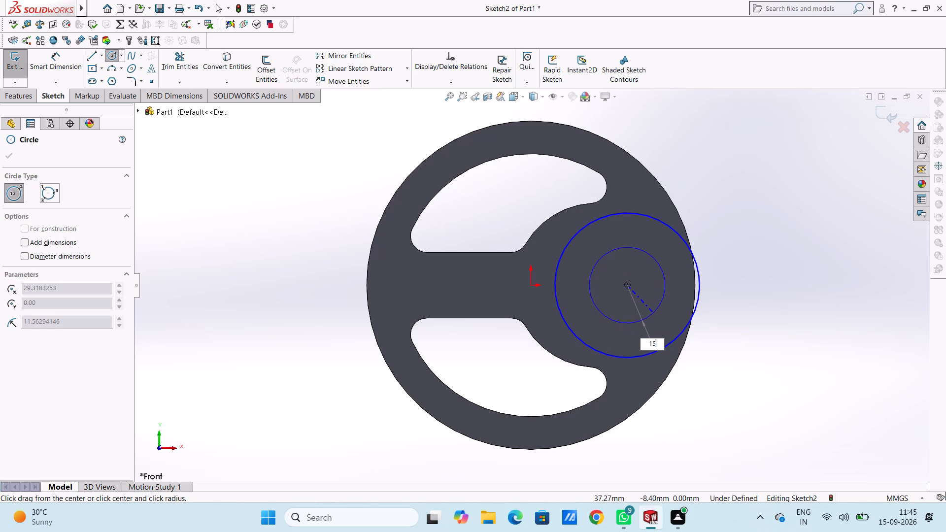
{"action": "key", "text": "Return"}
{"action": "key", "text": "Escape"}
{"action": "key", "text": "Escape"}
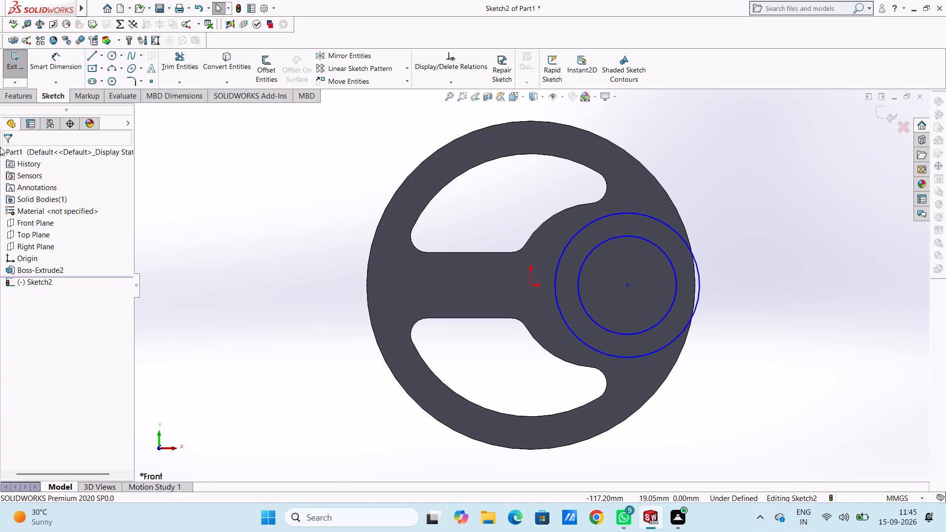
Dimension the horizontal distance from the origin to the concentric circles' centre and set it to 22 mm.
{"action": "left_click", "coordinate": [54, 67]}
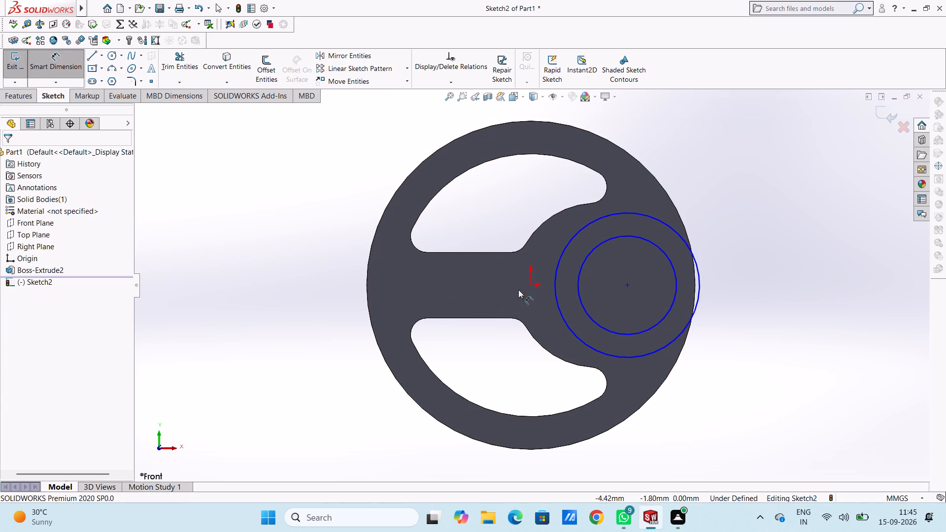
{"action": "left_click", "coordinate": [529, 286]}
{"action": "left_click", "coordinate": [626, 287]}
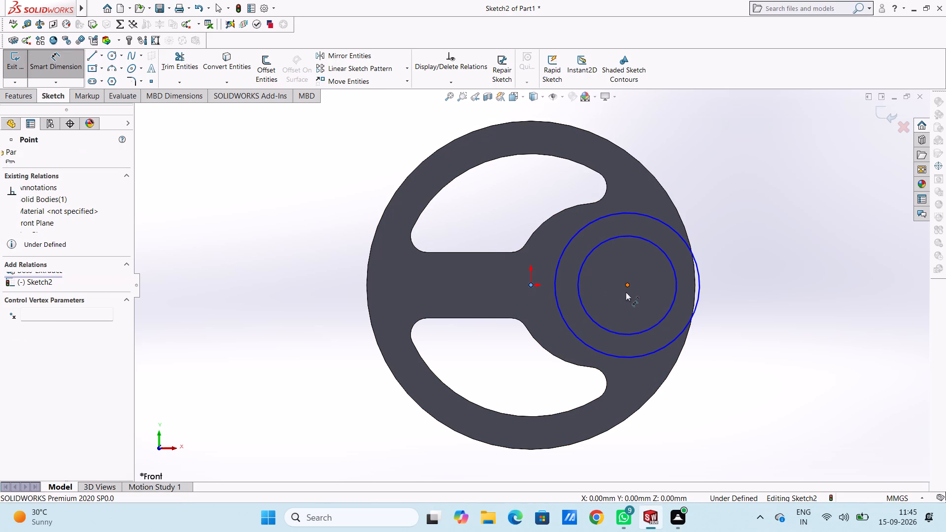
{"action": "scroll", "coordinate": [586, 449], "scroll_direction": "down", "scroll_amount": 2}
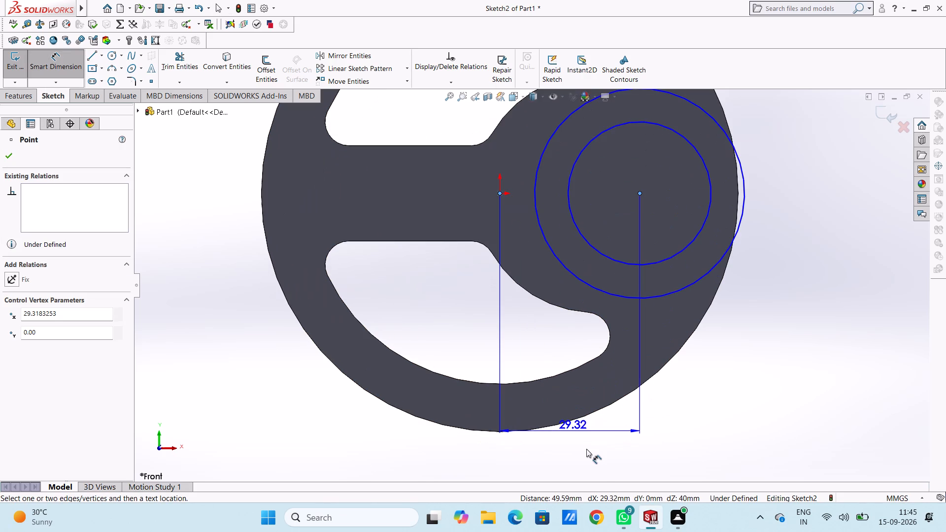
{"action": "left_click", "coordinate": [586, 449]}
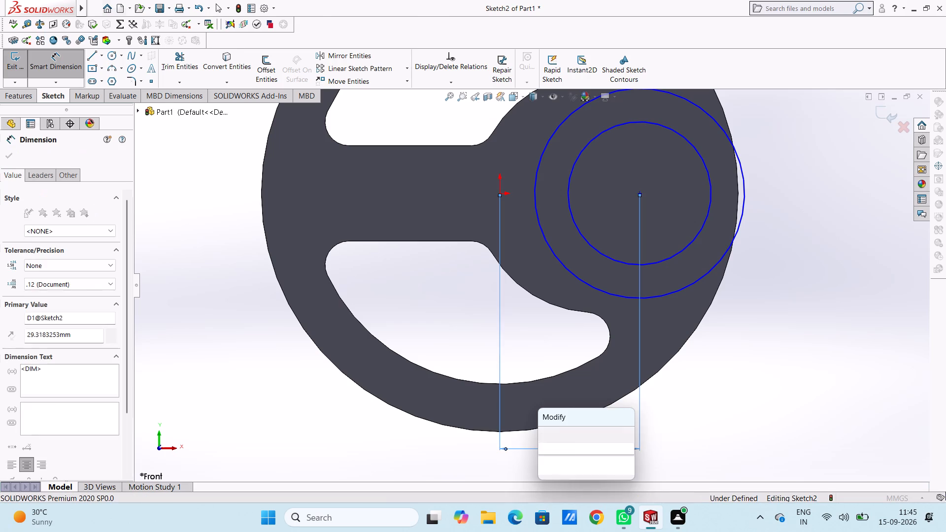
{"action": "type", "text": "22"}
{"action": "key", "text": "Return"}
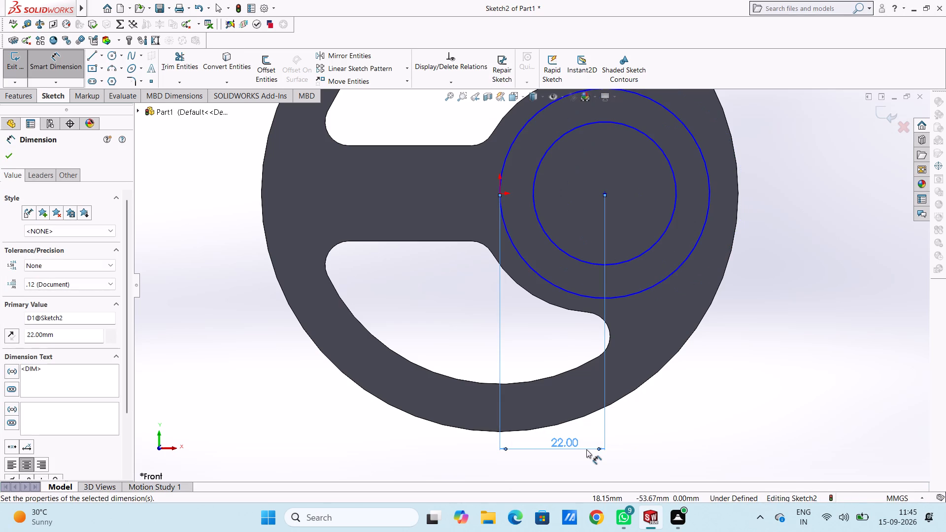
{"action": "scroll", "coordinate": [586, 449], "scroll_direction": "down", "scroll_amount": 3}
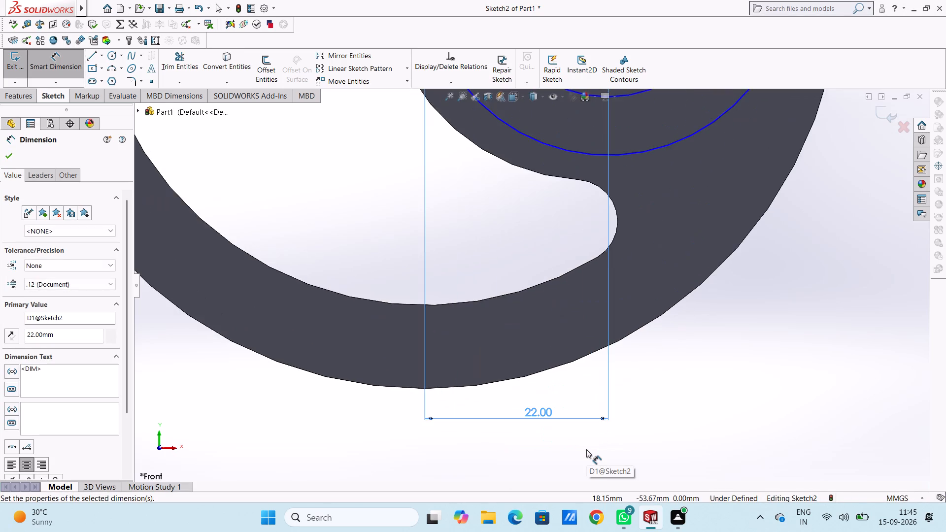
{"action": "scroll", "coordinate": [586, 449], "scroll_direction": "up", "scroll_amount": 7}
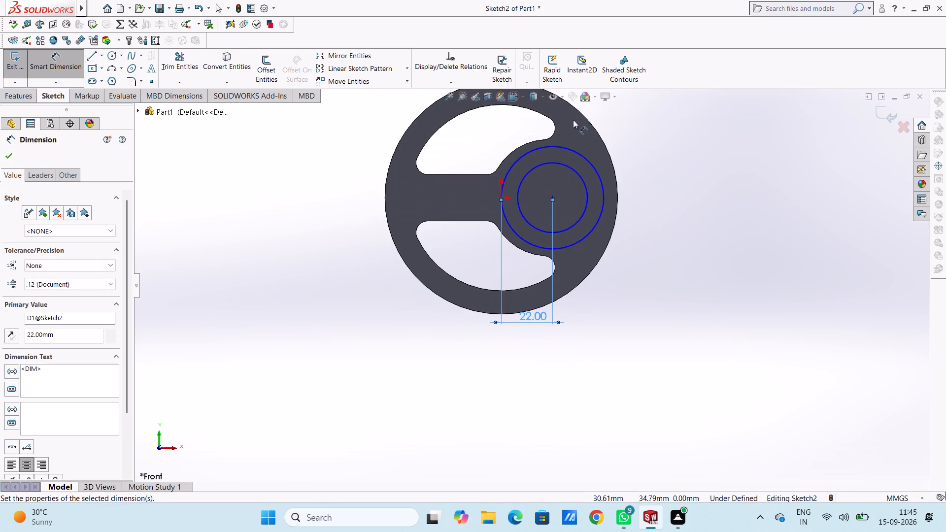
{"action": "scroll", "coordinate": [566, 133], "scroll_direction": "up", "scroll_amount": 1}
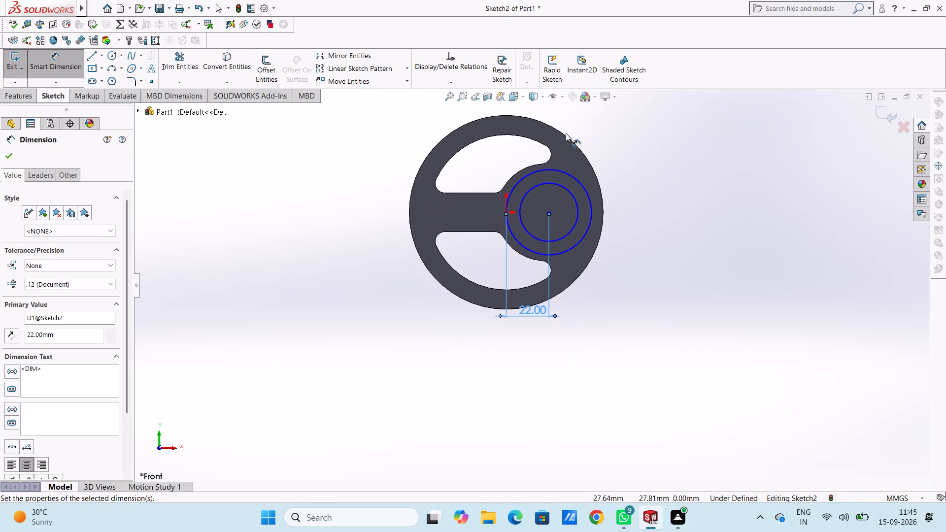
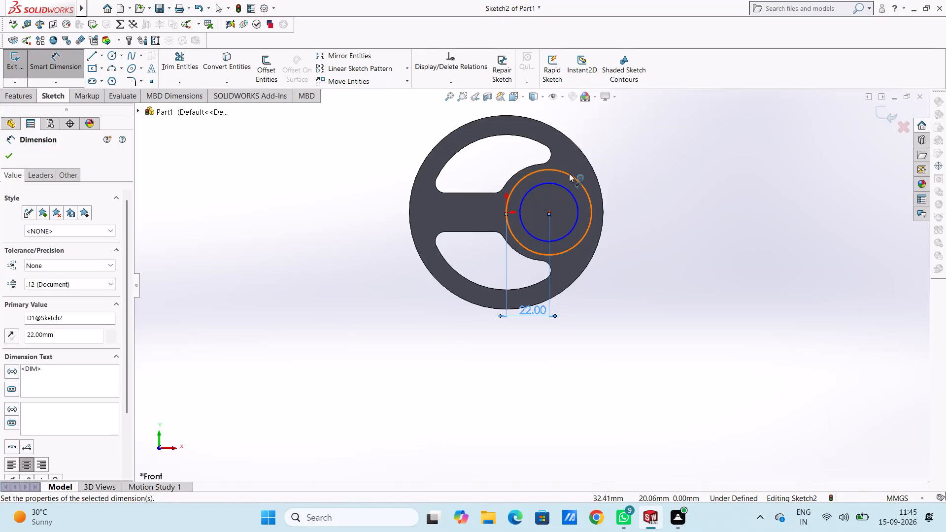
Dimension the diameters of the two concentric circles at 44 mm for the outer and 30 mm for the inner.
{"action": "left_click", "coordinate": [569, 173]}
{"action": "left_click", "coordinate": [721, 148]}
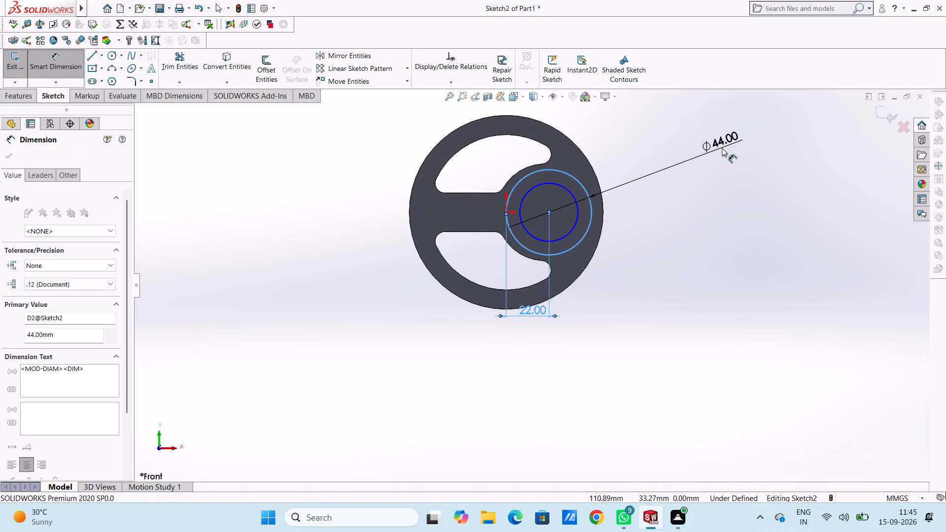
{"action": "key", "text": "Return"}
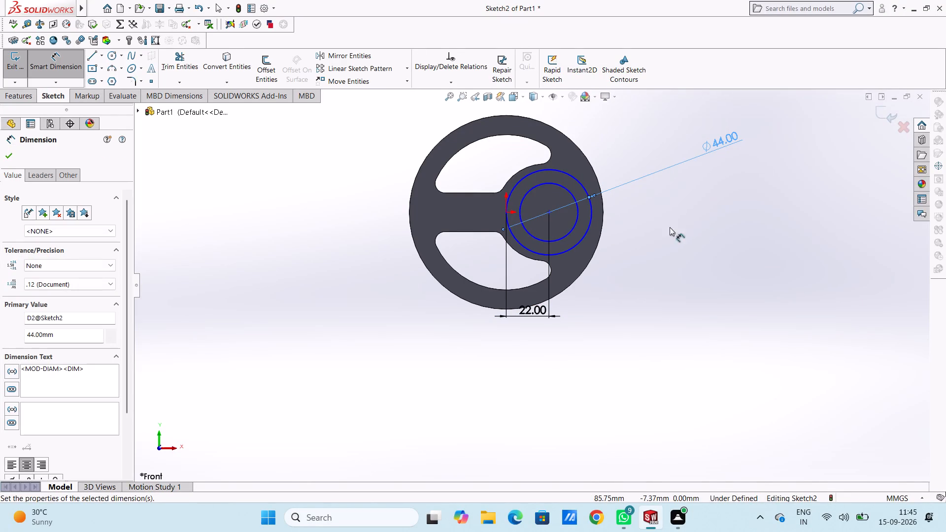
{"action": "left_click", "coordinate": [574, 228]}
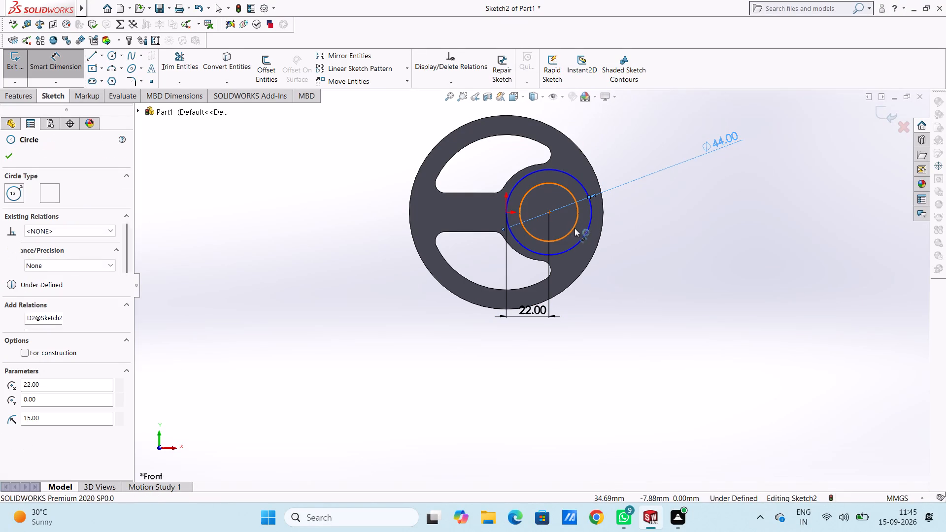
{"action": "left_click", "coordinate": [781, 318]}
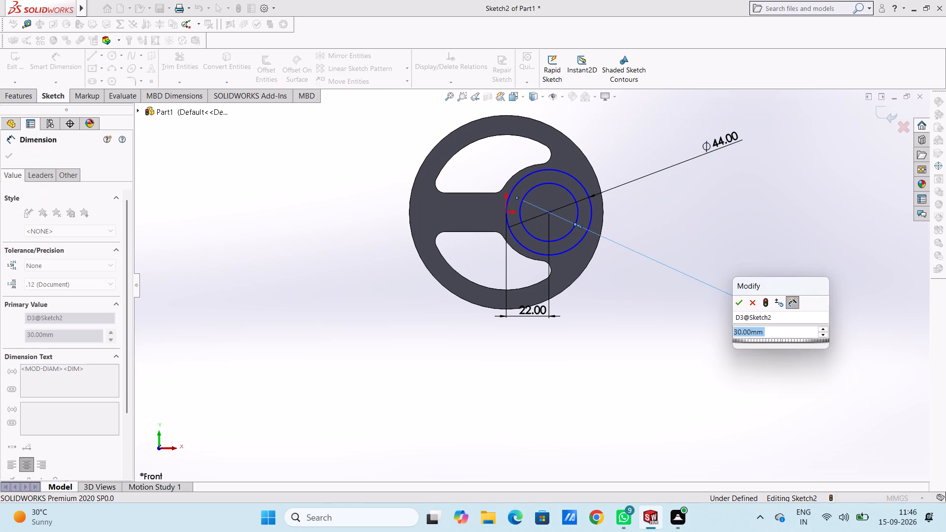
{"action": "key", "text": "Return"}
{"action": "left_click", "coordinate": [661, 300]}
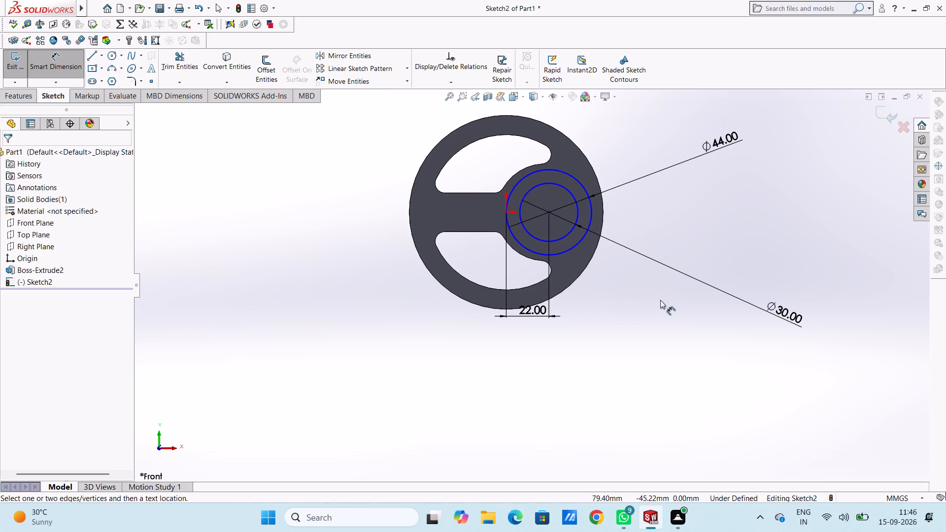
{"action": "key", "text": "Escape"}
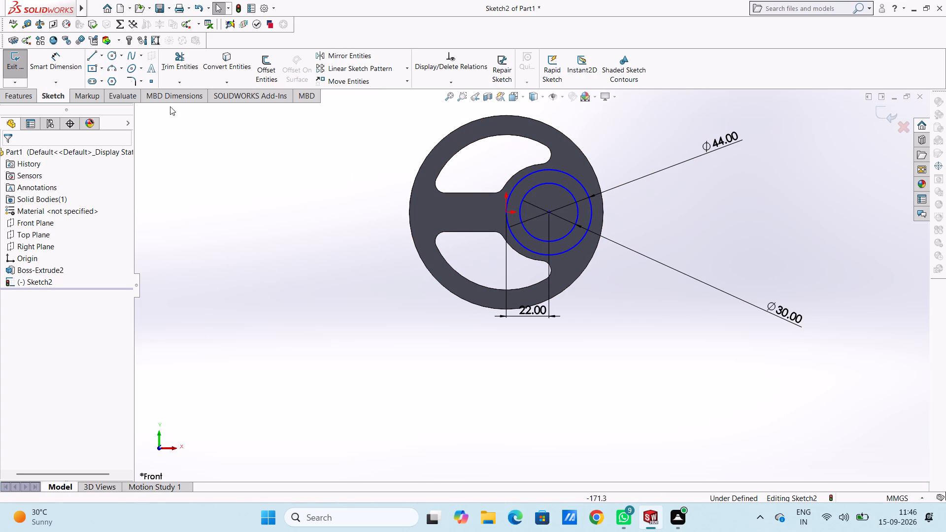
Sketch a circle of 3 mm radius centred on the topmost point of the 30 mm circle.
{"action": "left_click", "coordinate": [110, 51]}
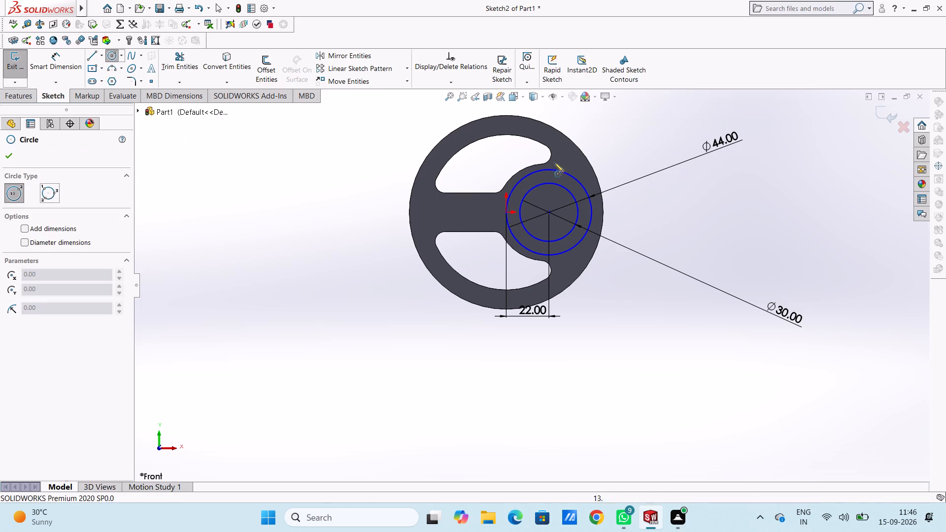
{"action": "scroll", "coordinate": [570, 175], "scroll_direction": "up", "scroll_amount": 2}
{"action": "scroll", "coordinate": [566, 177], "scroll_direction": "down", "scroll_amount": 2}
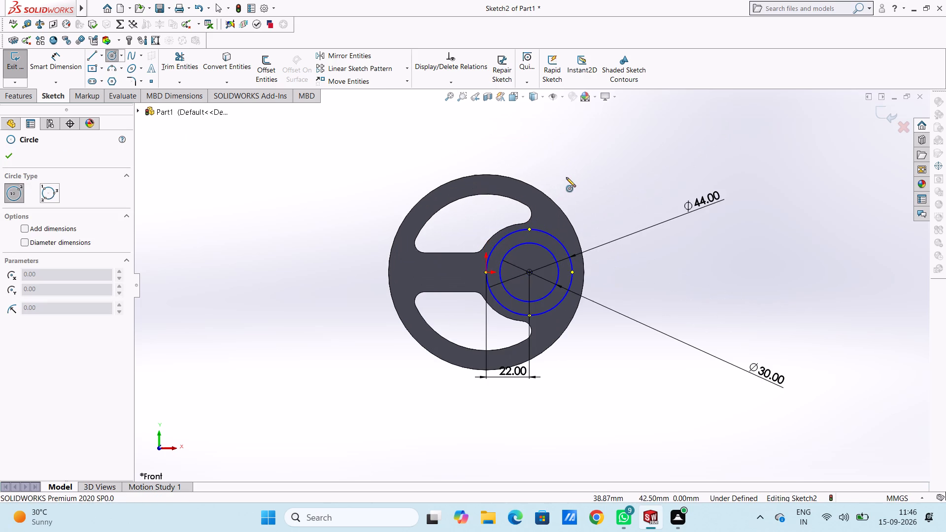
{"action": "scroll", "coordinate": [566, 177], "scroll_direction": "down", "scroll_amount": 2}
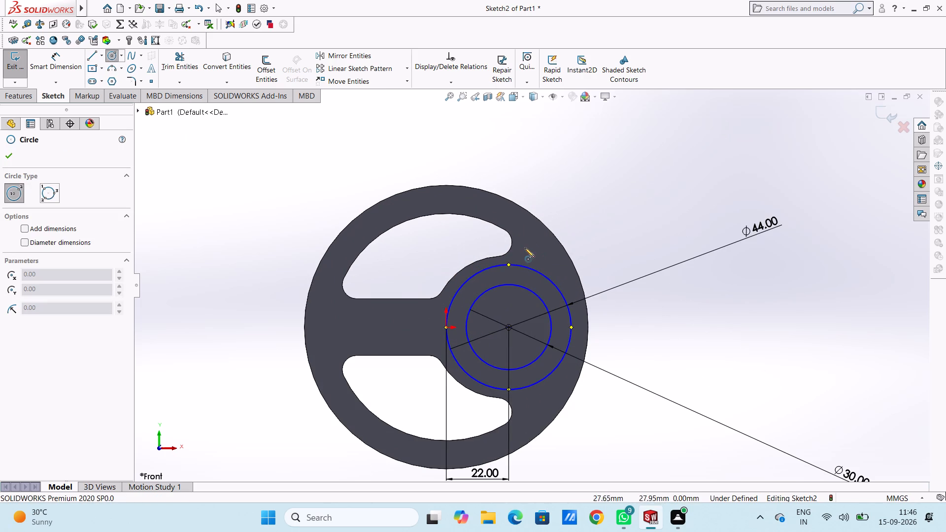
{"action": "left_click", "coordinate": [509, 284]}
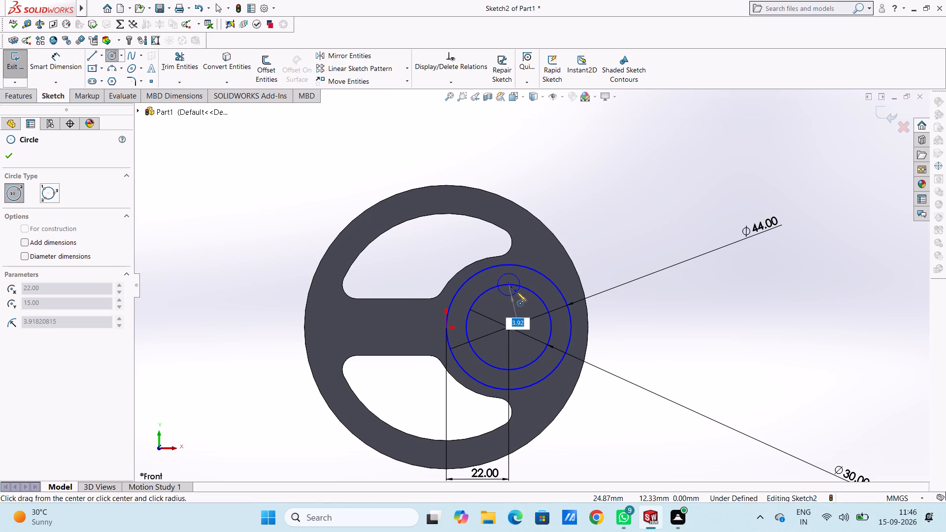
{"action": "key", "text": "3"}
{"action": "key", "text": "Return"}
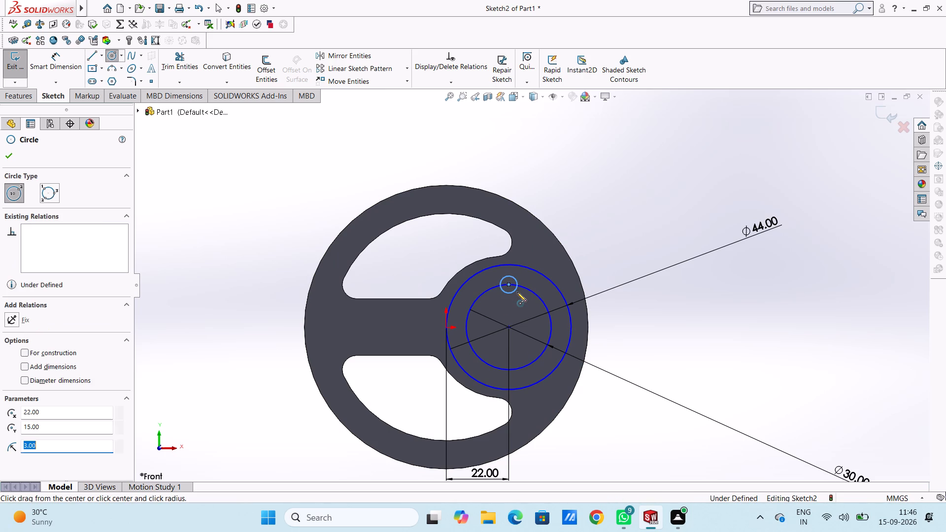
{"action": "key", "text": "Escape"}
{"action": "key", "text": "Escape"}
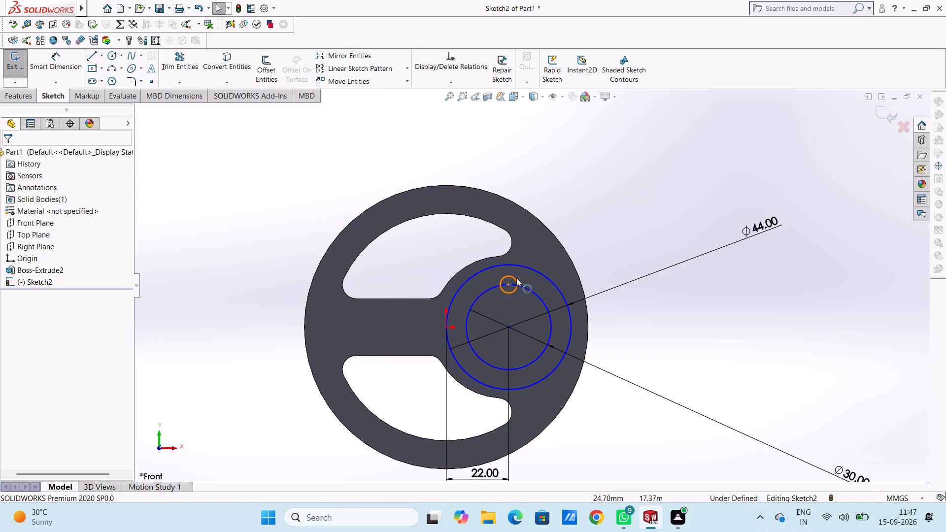
Dimension the small circle's diameter at 6 mm.
{"action": "left_click", "coordinate": [69, 61]}
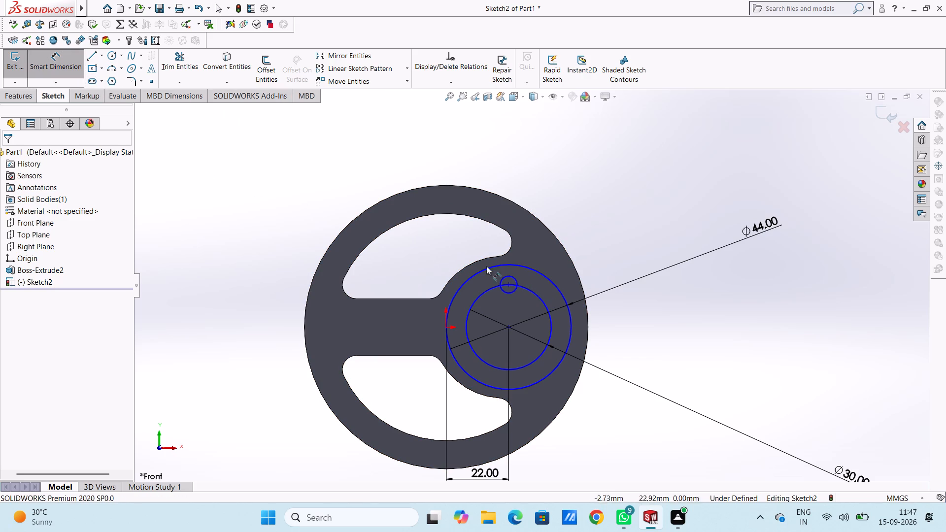
{"action": "left_click", "coordinate": [515, 278]}
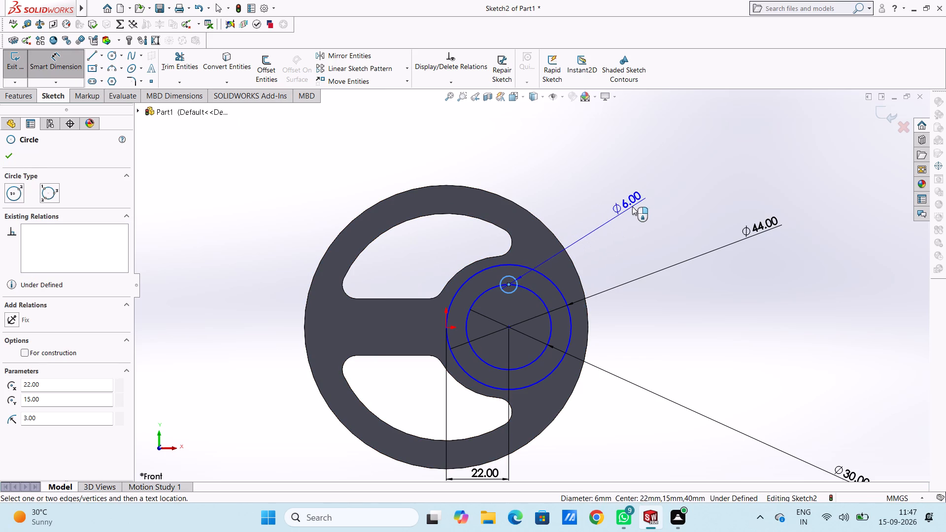
{"action": "left_click", "coordinate": [638, 202]}
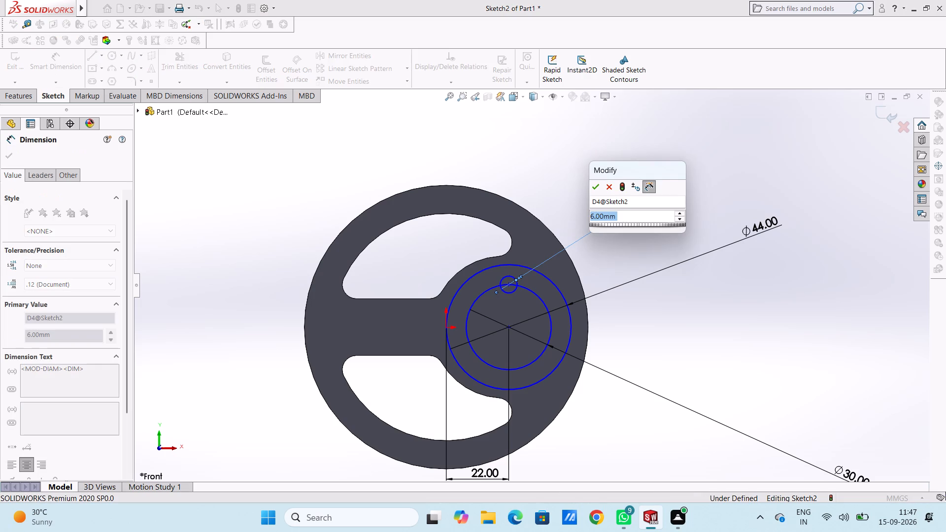
{"action": "key", "text": "Return"}
{"action": "left_click", "coordinate": [636, 216]}
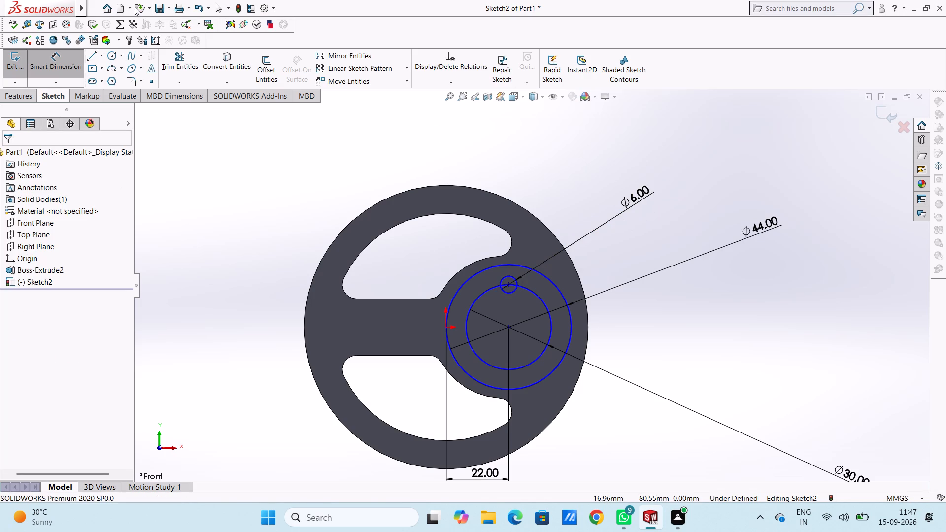
{"action": "left_click", "coordinate": [512, 280]}
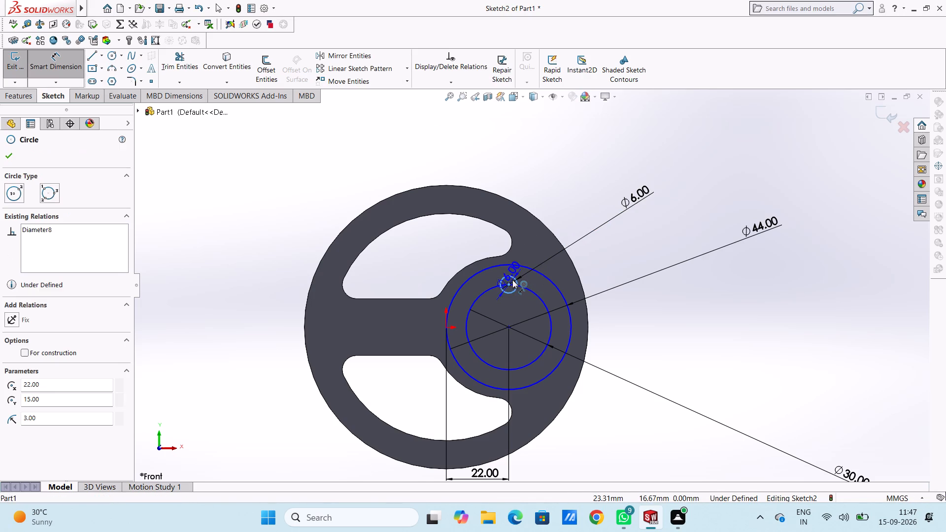
{"action": "key", "text": "Escape"}
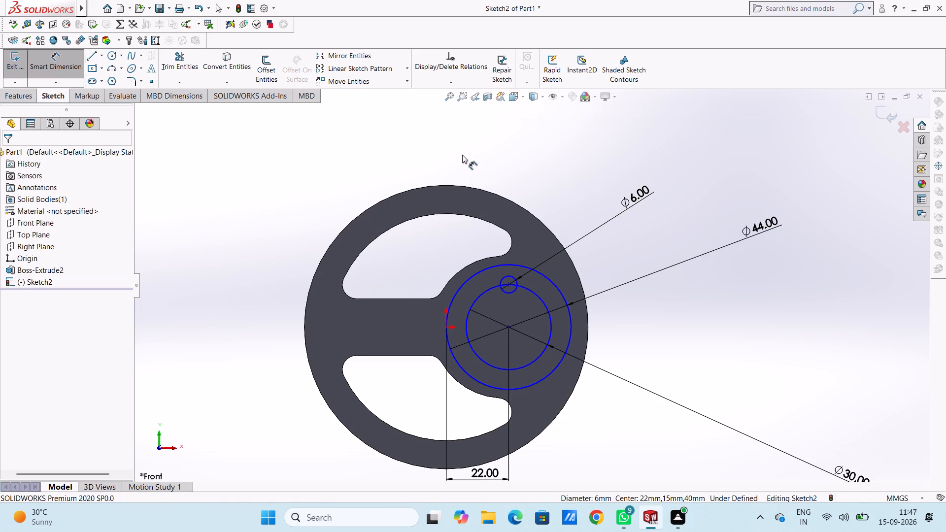
{"action": "key", "text": "Escape"}
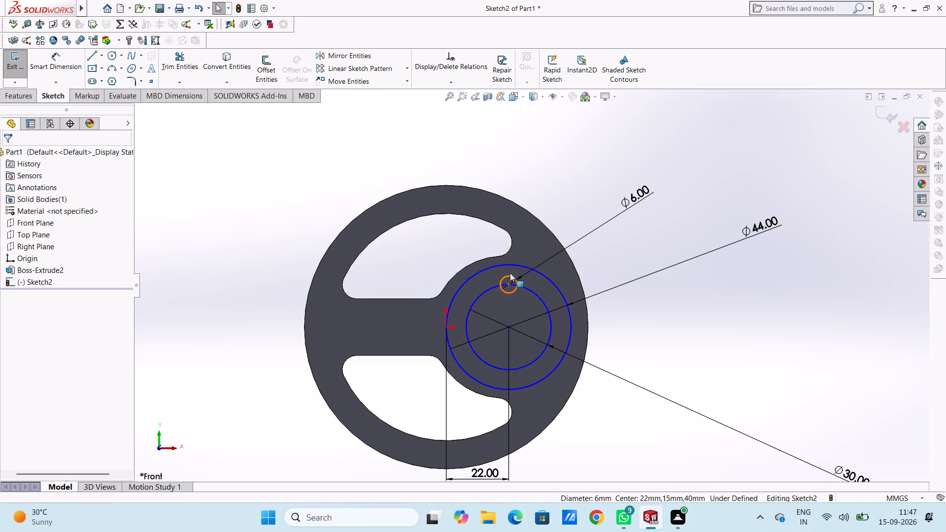
Create a circular sketch pattern of the 6 mm circle with 7 equally spaced instances over 360° around the concentric circles' centre.
{"action": "left_click", "coordinate": [510, 272]}
{"action": "left_click", "coordinate": [510, 276]}
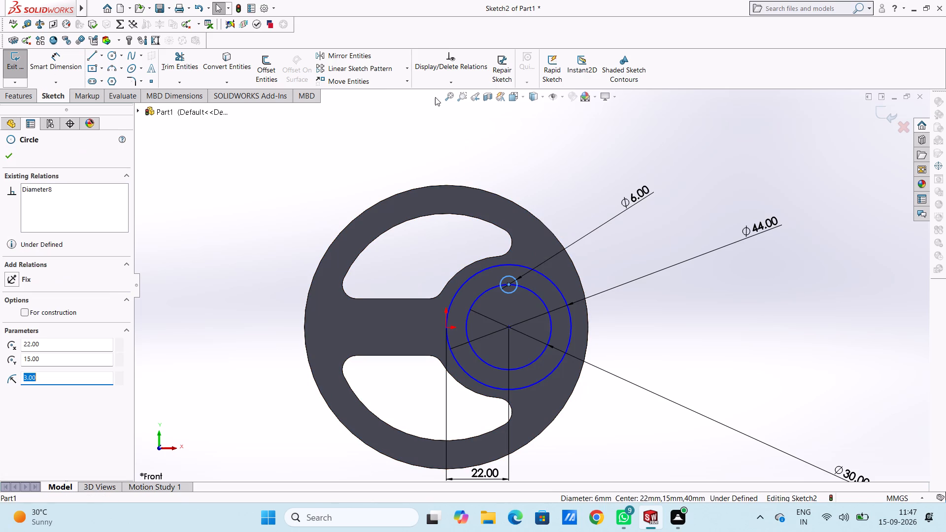
{"action": "left_click", "coordinate": [409, 68]}
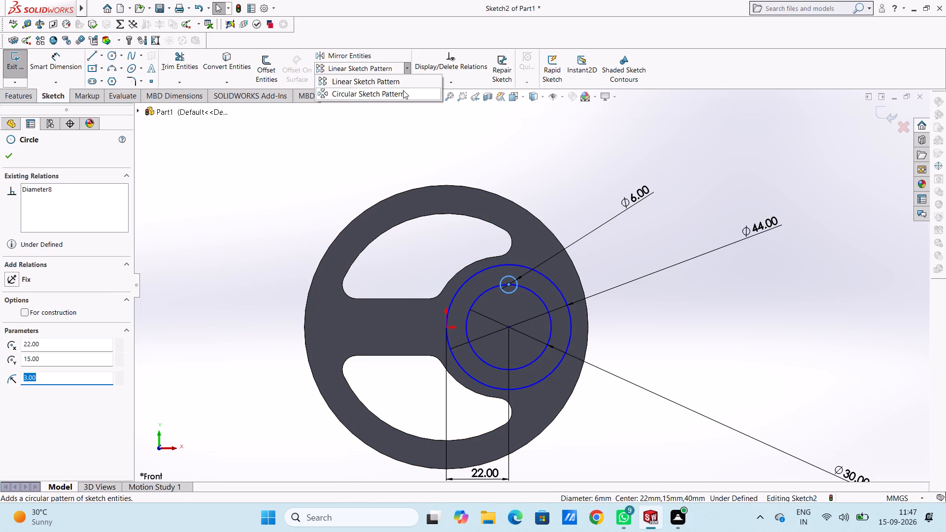
{"action": "left_click", "coordinate": [403, 91]}
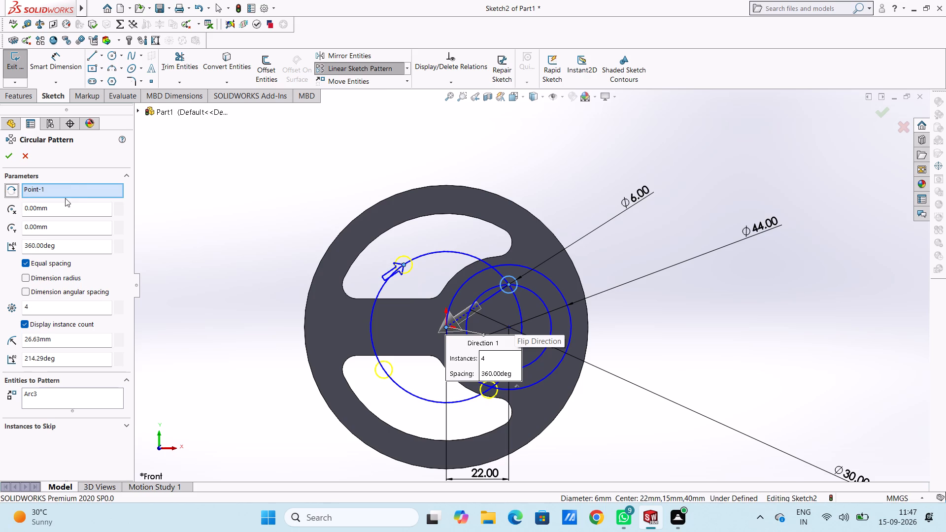
{"action": "left_click", "coordinate": [84, 191]}
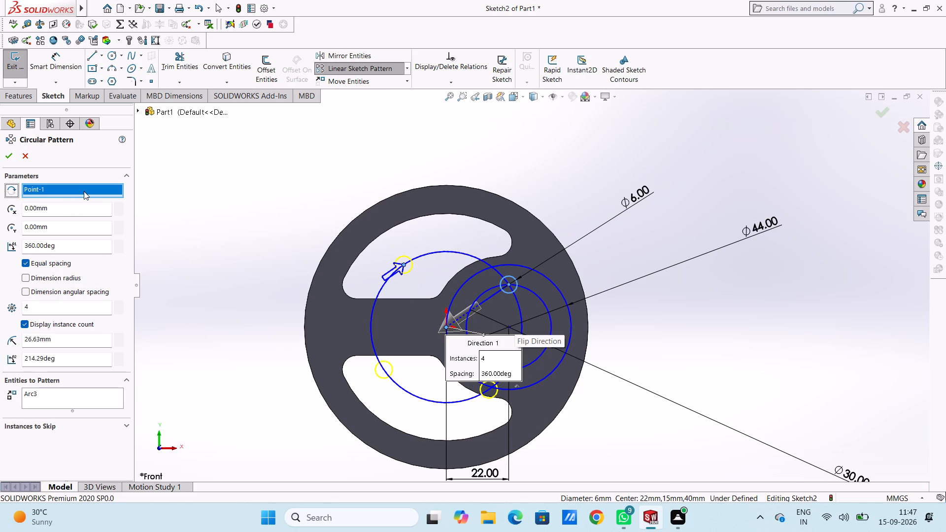
{"action": "right_click", "coordinate": [84, 191]}
{"action": "left_click", "coordinate": [106, 209]}
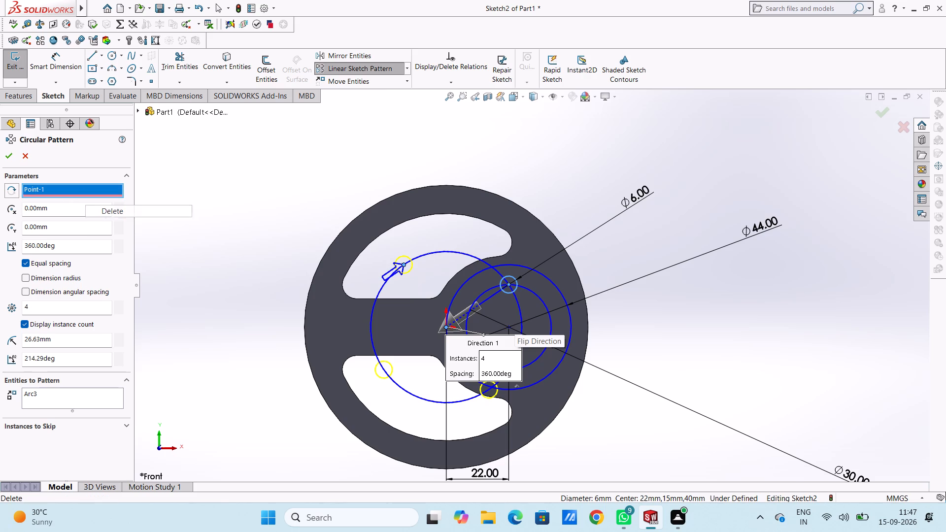
{"action": "left_click", "coordinate": [510, 329]}
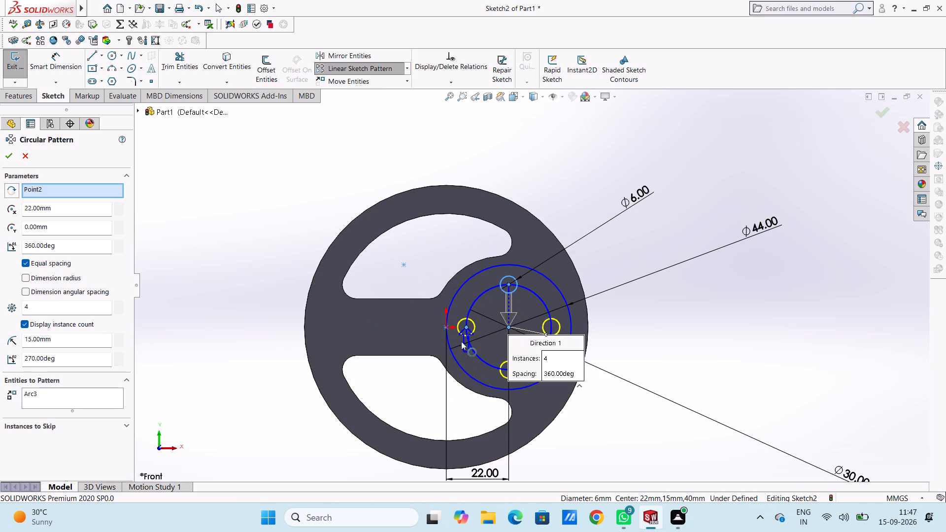
{"action": "double_click", "coordinate": [69, 309]}
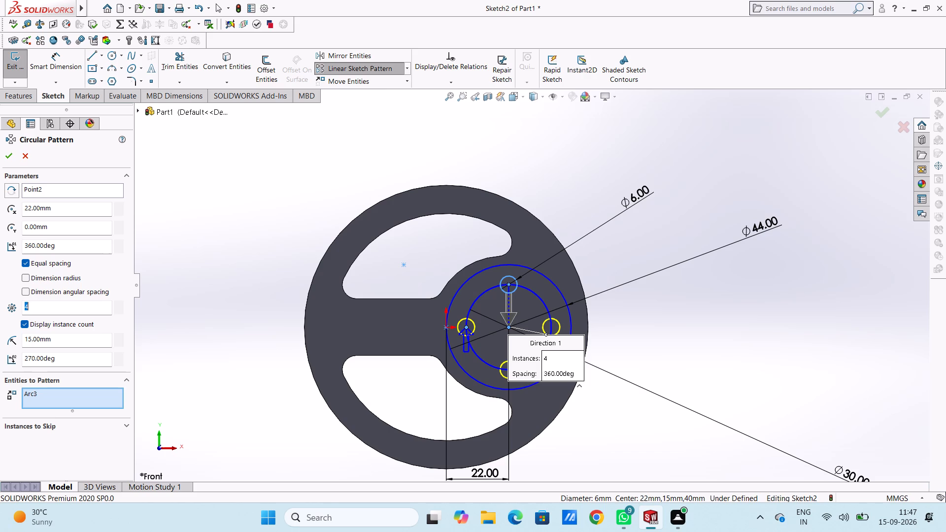
{"action": "key", "text": "7"}
{"action": "key", "text": "Return"}
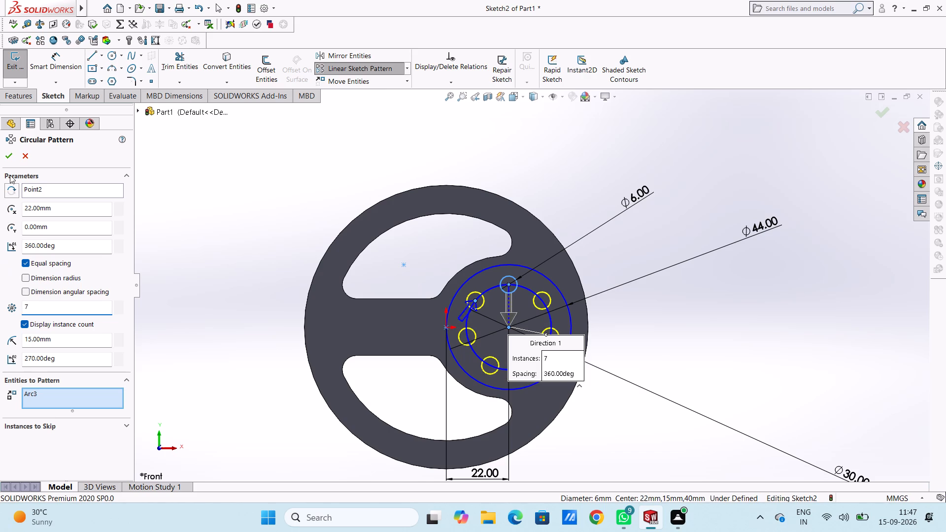
{"action": "left_click", "coordinate": [9, 157]}
{"action": "left_click", "coordinate": [182, 209]}
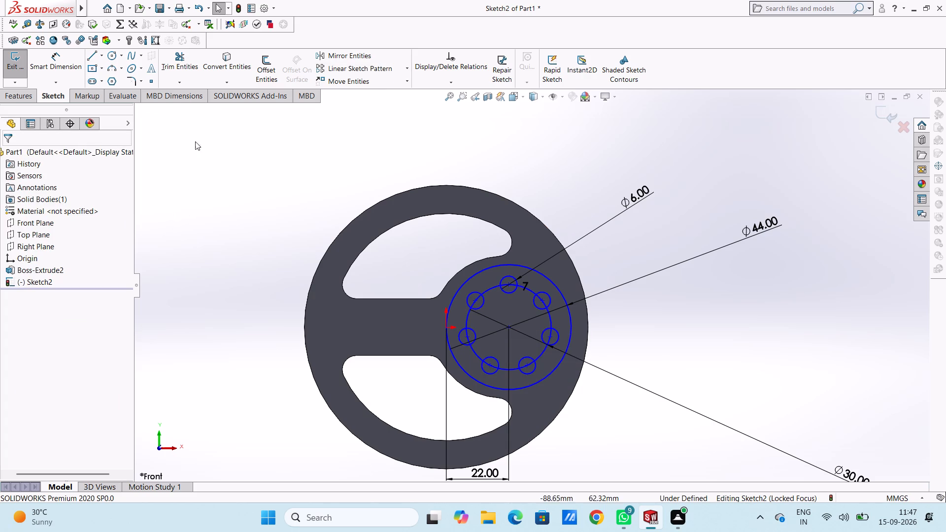
Delete the 30 mm diameter circle from the sketch along with its dimension.
{"action": "left_click", "coordinate": [494, 288]}
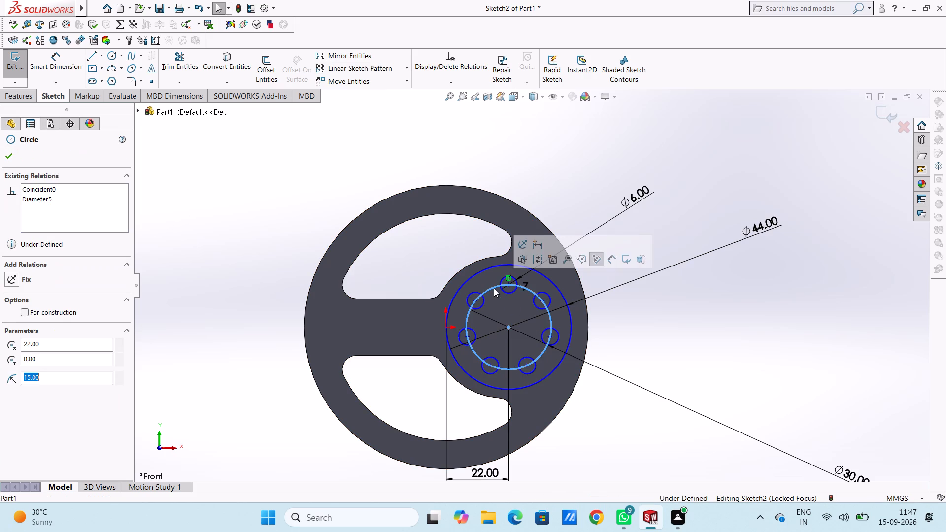
{"action": "key", "text": "Delete"}
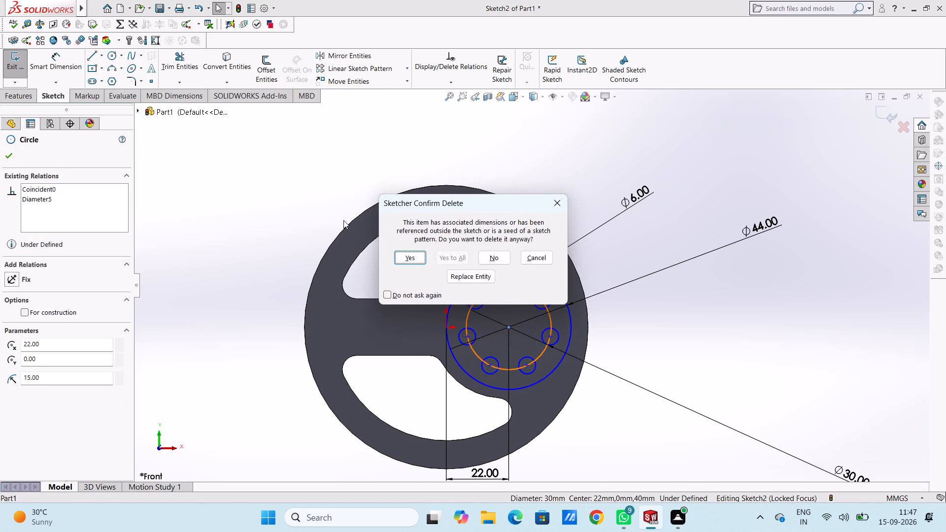
{"action": "left_click", "coordinate": [414, 255]}
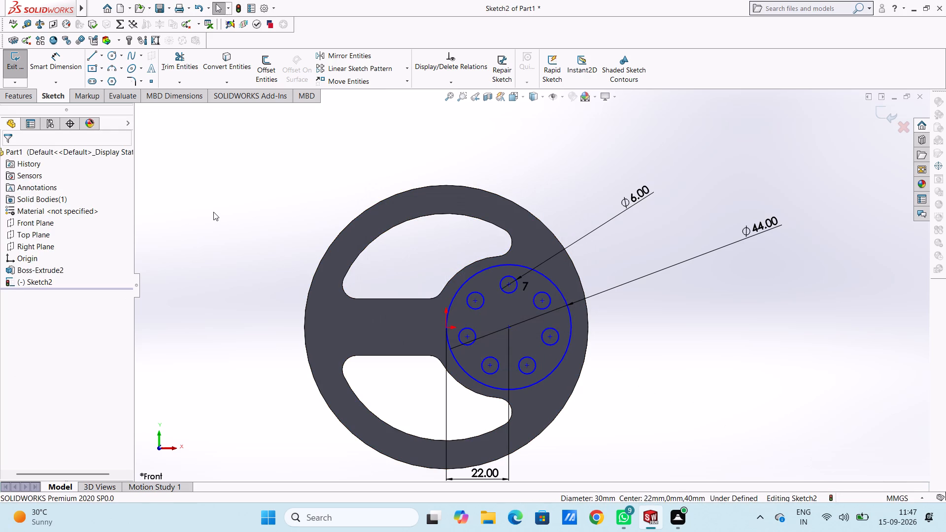
Cut-extrude the 44 mm circle with its seven 6 mm circles to a blind depth of 4 mm.
{"action": "key", "text": "ctrl+7"}
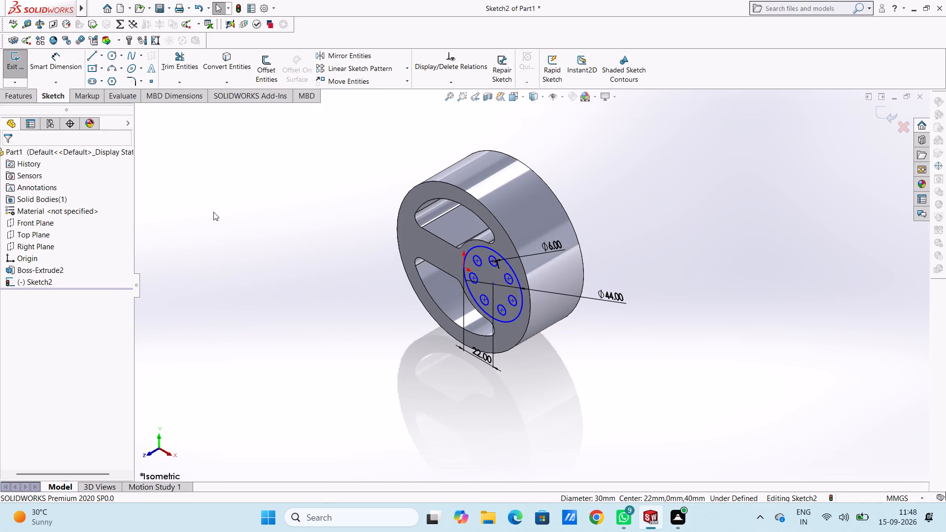
{"action": "left_click", "coordinate": [14, 102]}
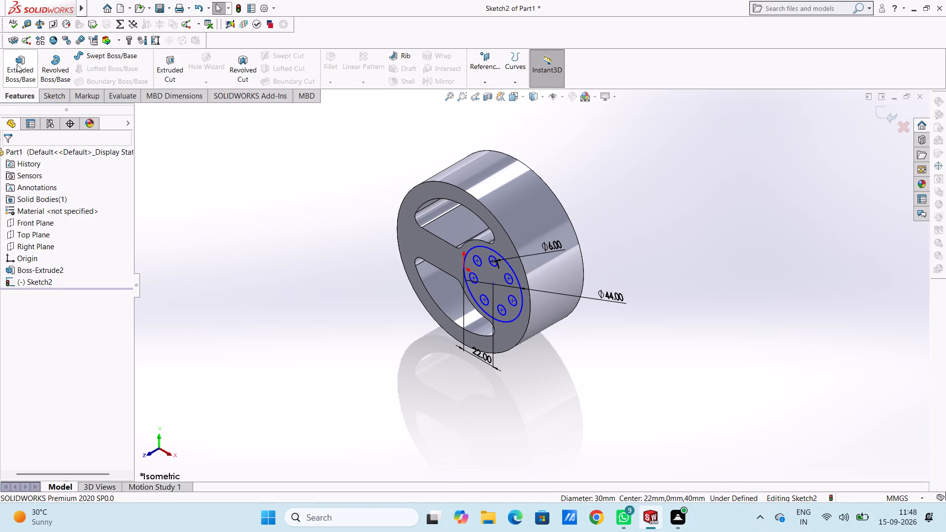
{"action": "left_click", "coordinate": [166, 66]}
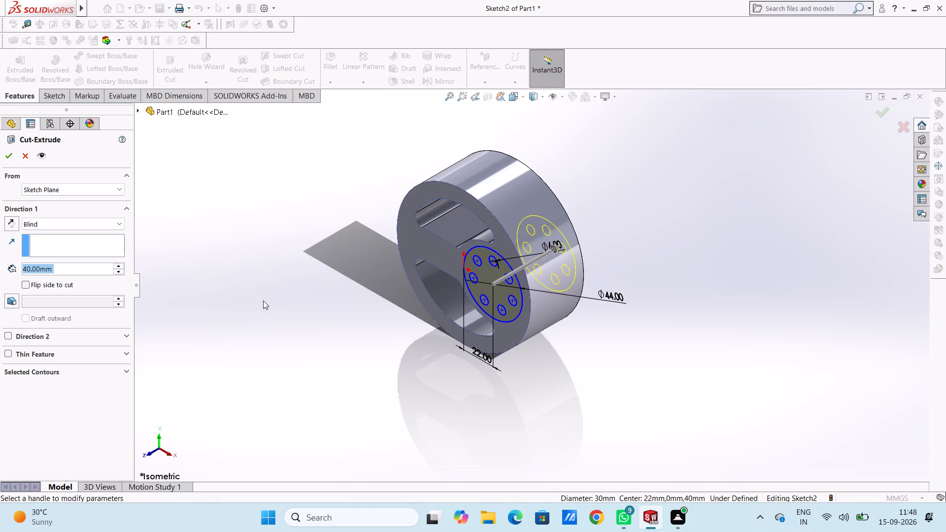
{"action": "key", "text": "4"}
{"action": "key", "text": "Return"}
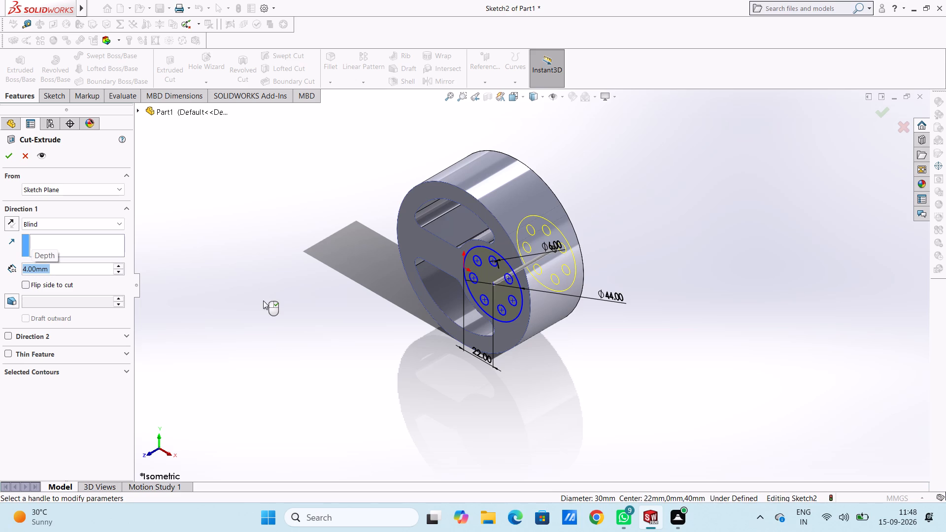
{"action": "left_click", "coordinate": [4, 153]}
{"action": "left_click", "coordinate": [203, 222]}
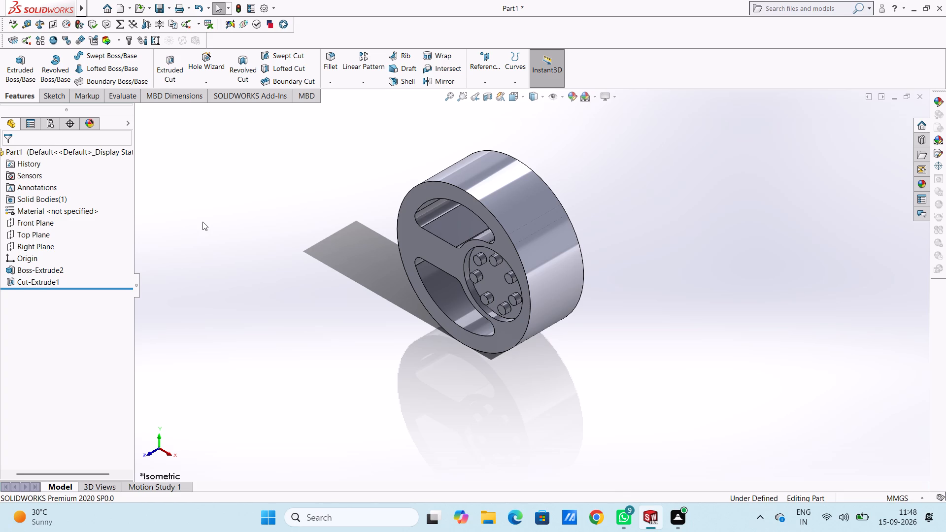
Start a sketch on the topmost pin's end face and draw a concentric circle of 3 mm radius matching its edge.
{"action": "key", "text": "ctrl+1"}
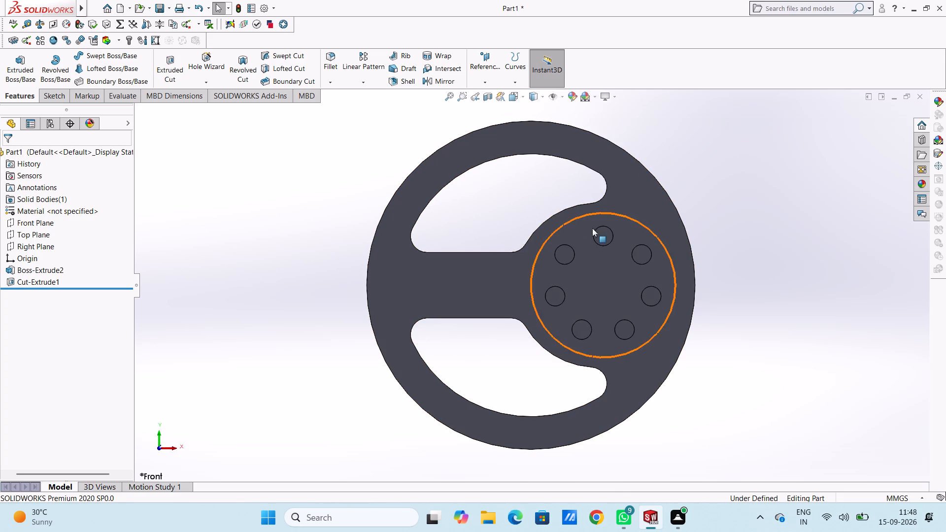
{"action": "left_click", "coordinate": [601, 234]}
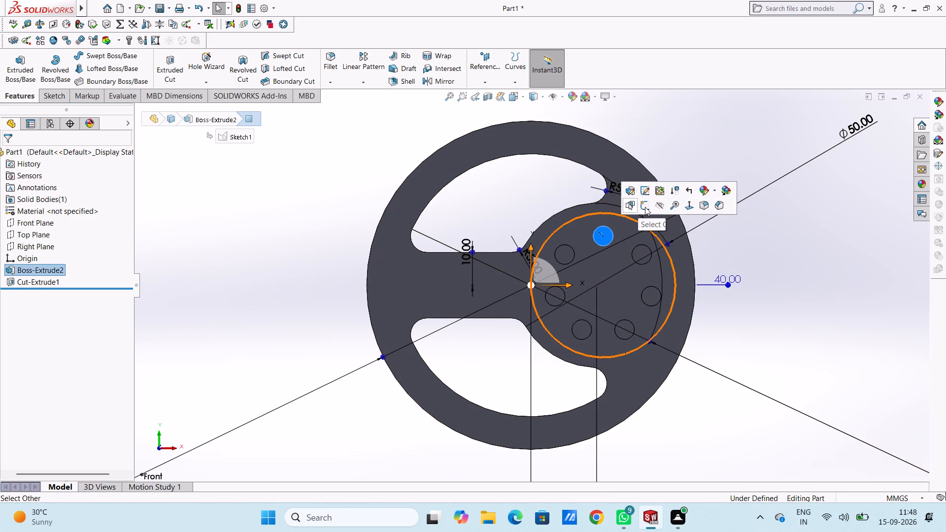
{"action": "left_click", "coordinate": [646, 206]}
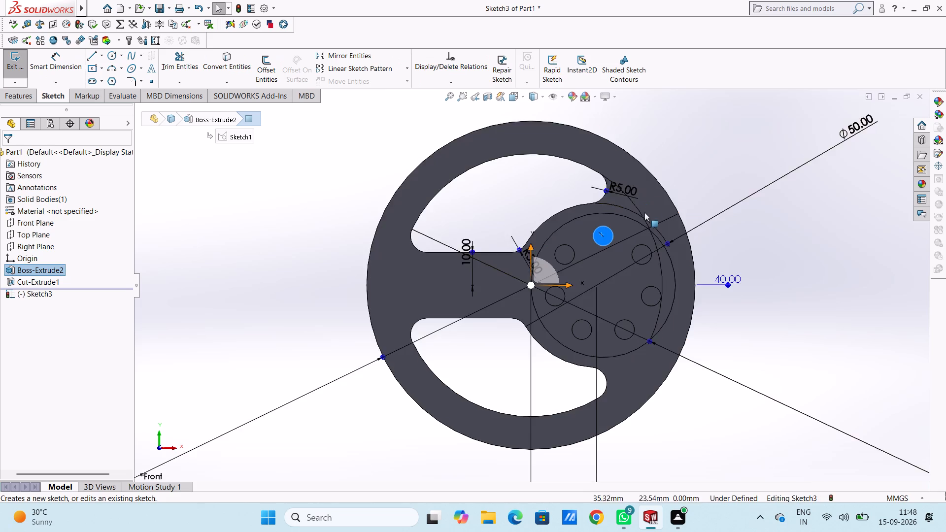
{"action": "left_click", "coordinate": [287, 248]}
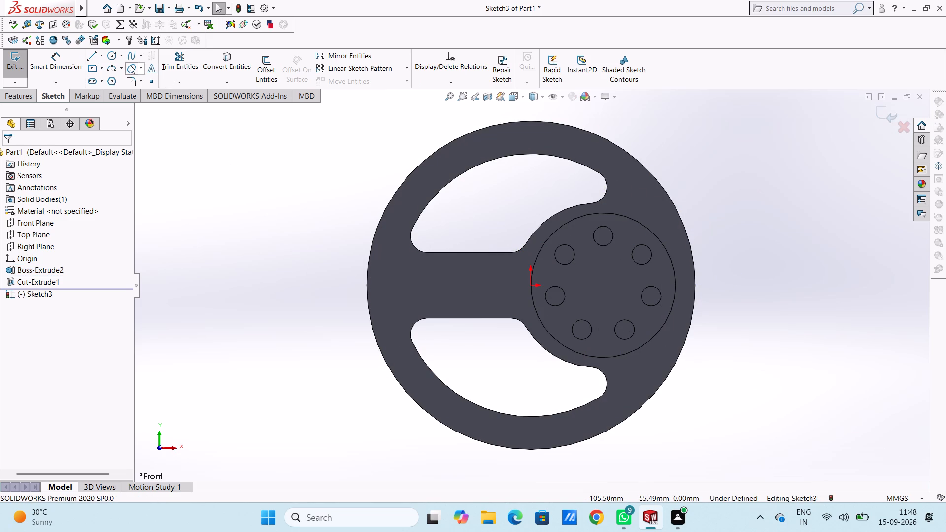
{"action": "left_click", "coordinate": [113, 58]}
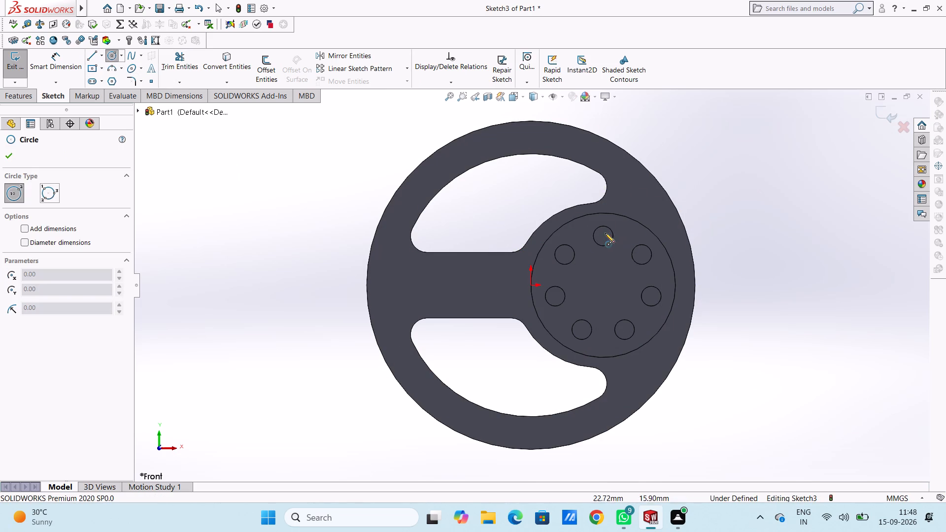
{"action": "left_click", "coordinate": [603, 236]}
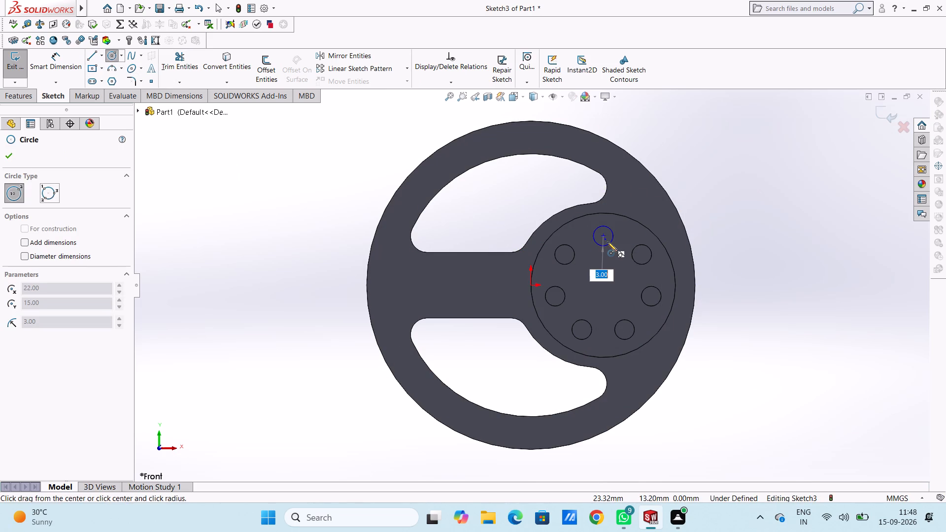
{"action": "left_click", "coordinate": [608, 242]}
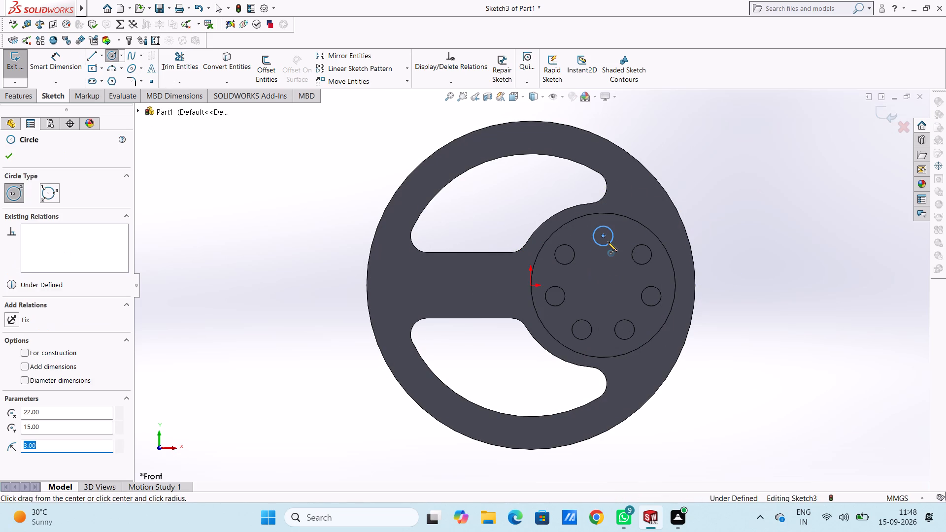
{"action": "key", "text": "Escape"}
{"action": "key", "text": "Escape"}
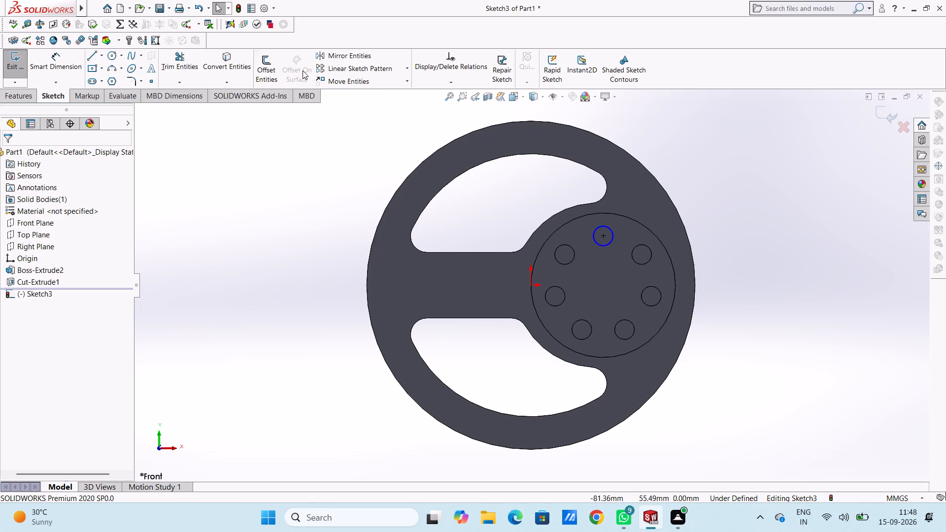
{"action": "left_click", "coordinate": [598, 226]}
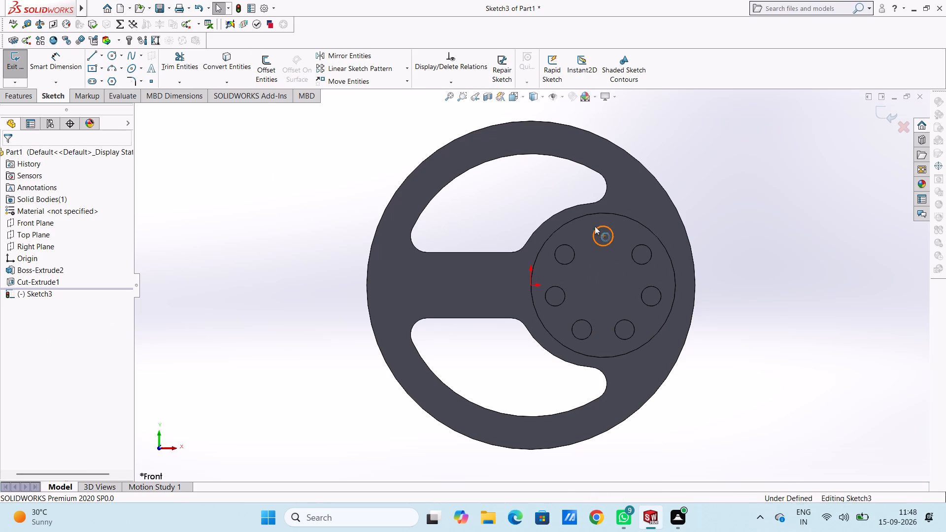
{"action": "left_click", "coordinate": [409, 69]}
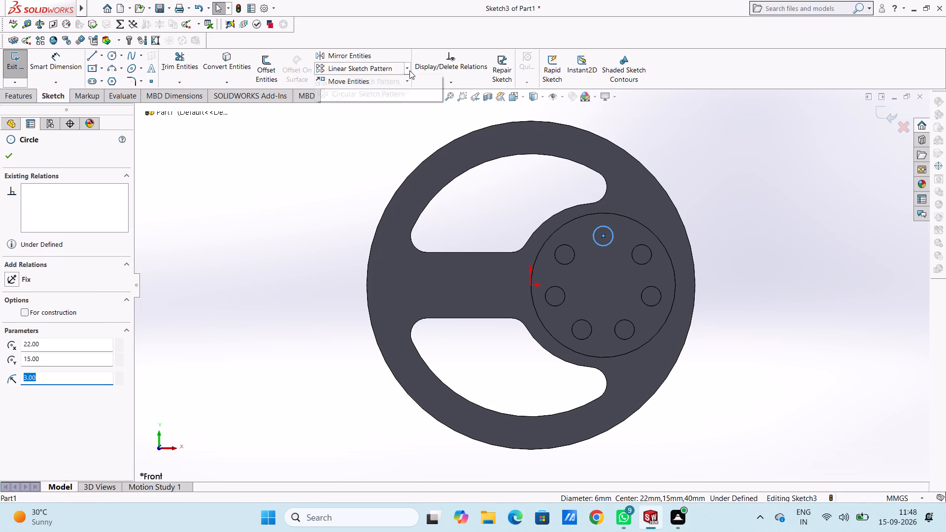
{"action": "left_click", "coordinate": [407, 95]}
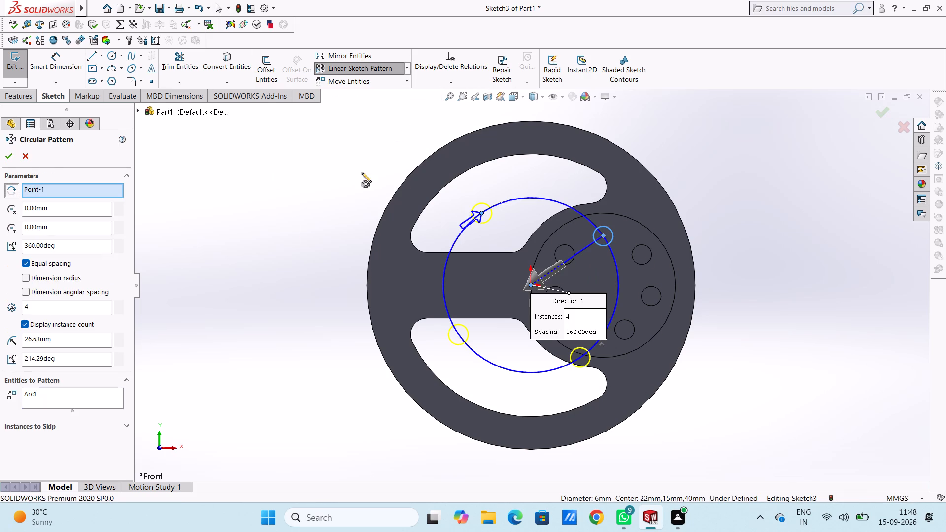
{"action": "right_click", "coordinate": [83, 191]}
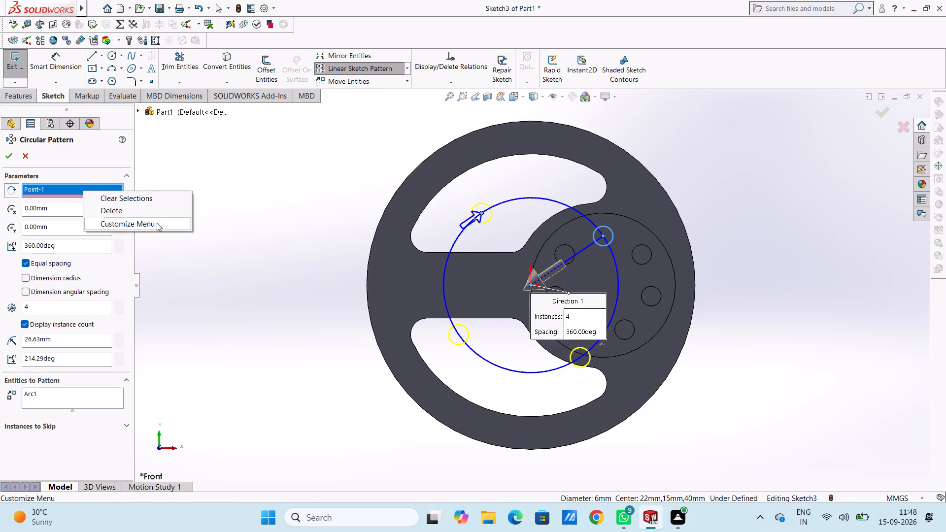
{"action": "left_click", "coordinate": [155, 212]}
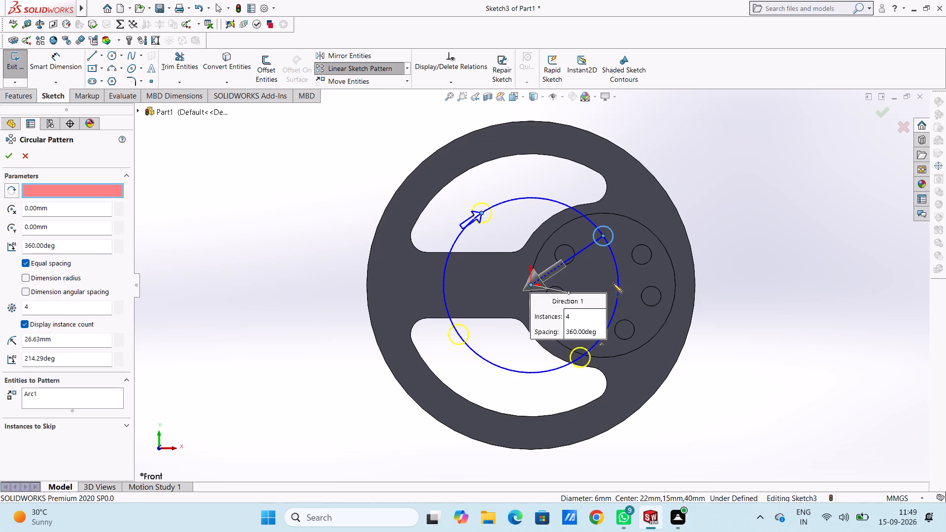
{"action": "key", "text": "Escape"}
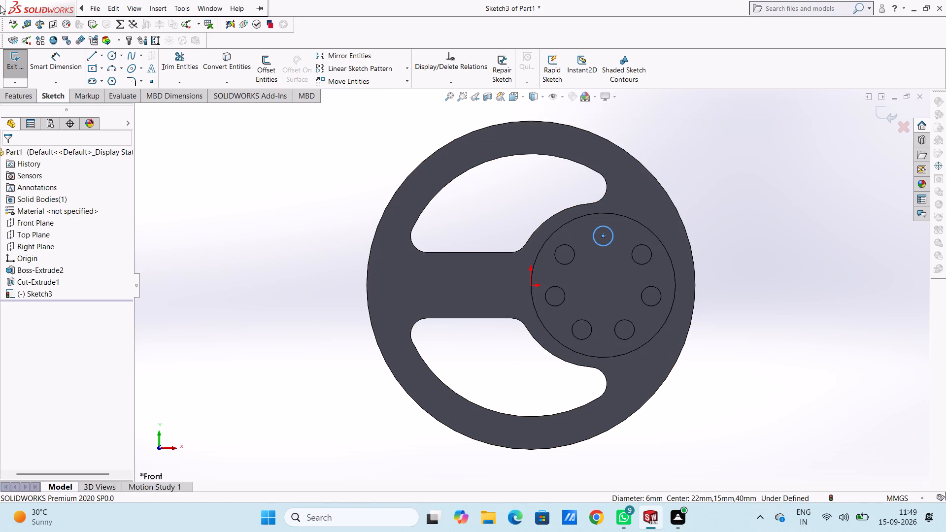
Sketch a 15 mm vertical line from the small circle's centre down to the centre of the 44 mm recess.
{"action": "left_click", "coordinate": [96, 56]}
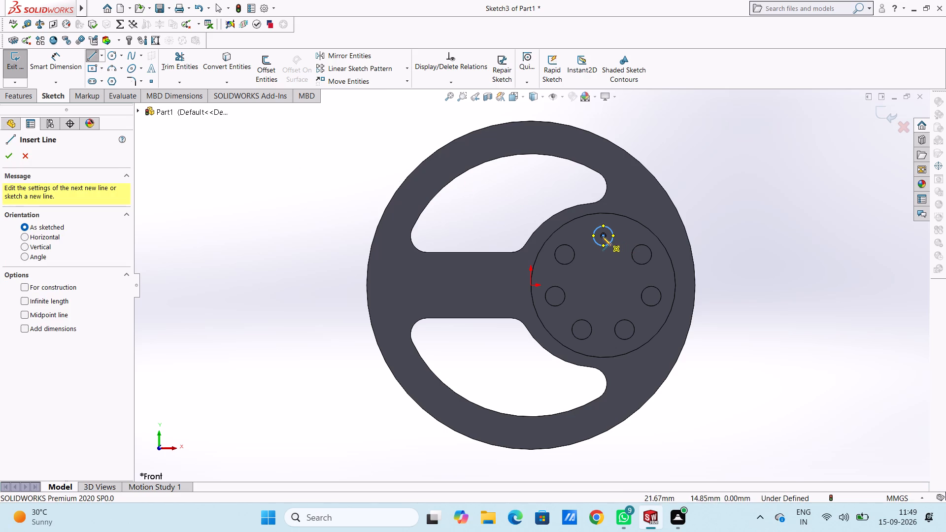
{"action": "left_click", "coordinate": [603, 236]}
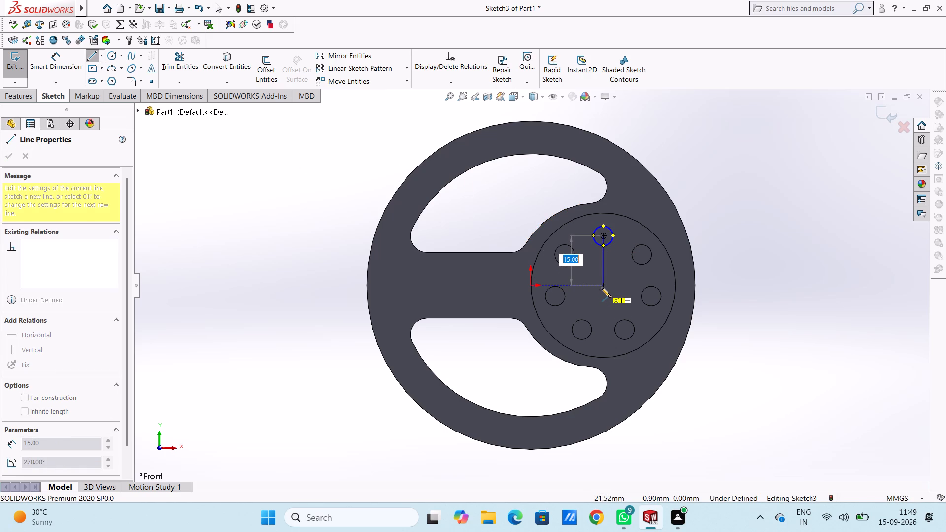
{"action": "left_click", "coordinate": [604, 286]}
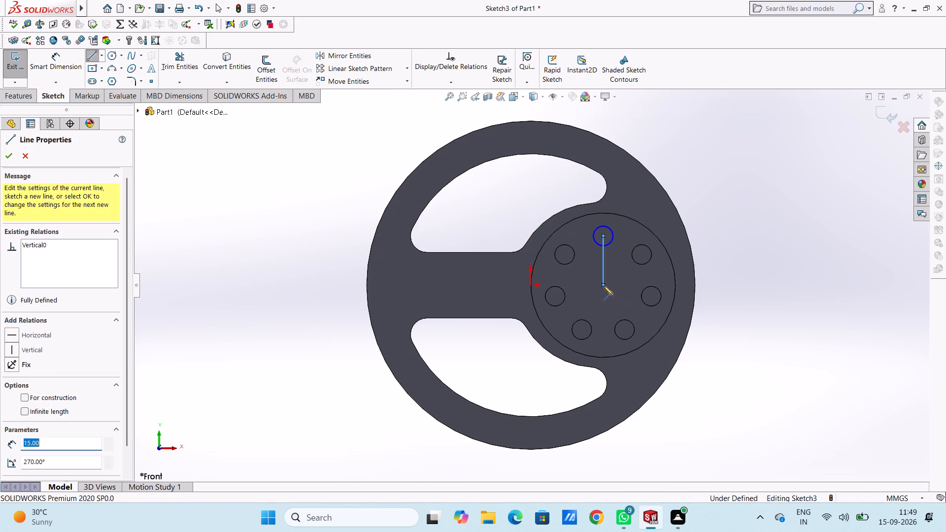
{"action": "key", "text": "Escape"}
{"action": "key", "text": "Escape"}
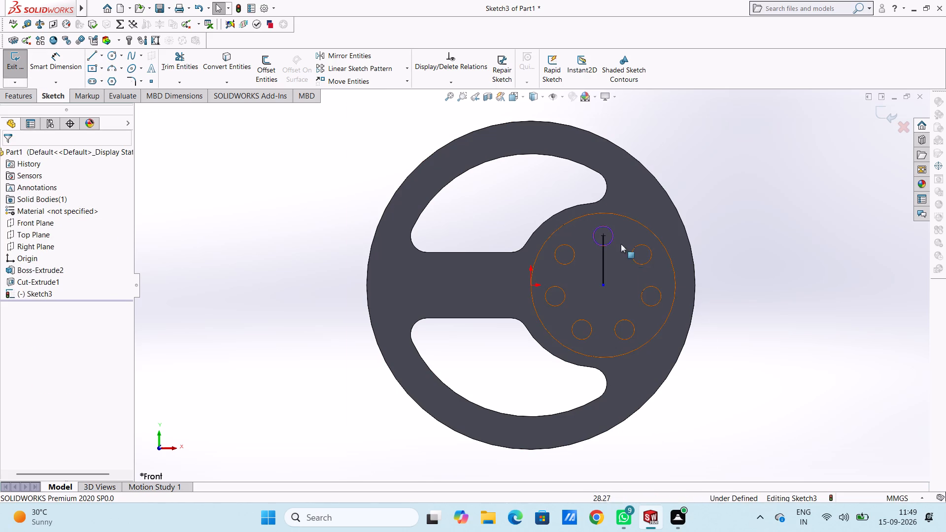
Create a circular sketch pattern of the 3 mm radius circle with 7 equally spaced instances over 360° around the vertical line's lower endpoint.
{"action": "left_click", "coordinate": [608, 230]}
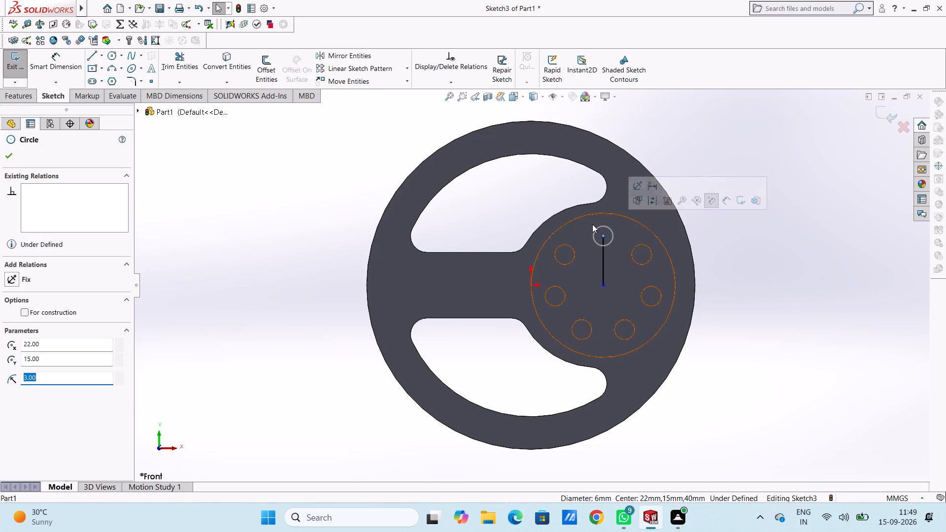
{"action": "left_click", "coordinate": [408, 67]}
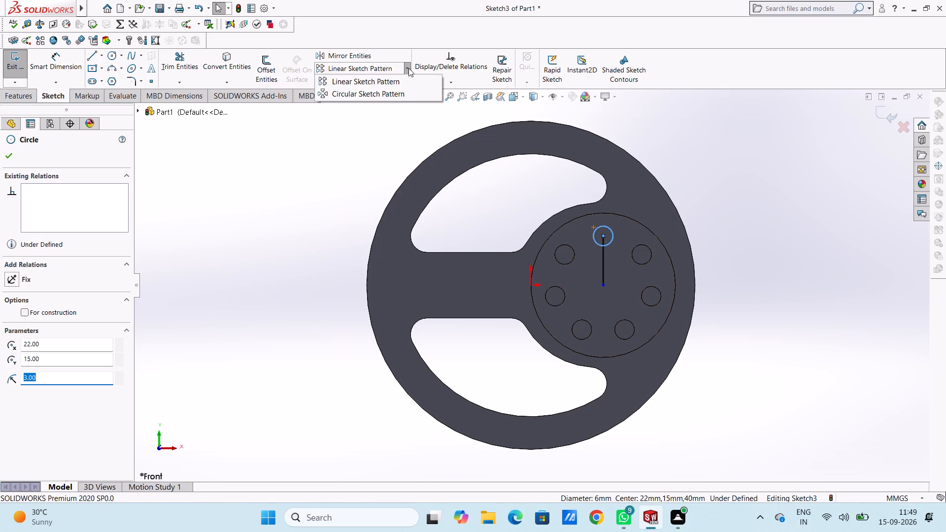
{"action": "left_click", "coordinate": [395, 96]}
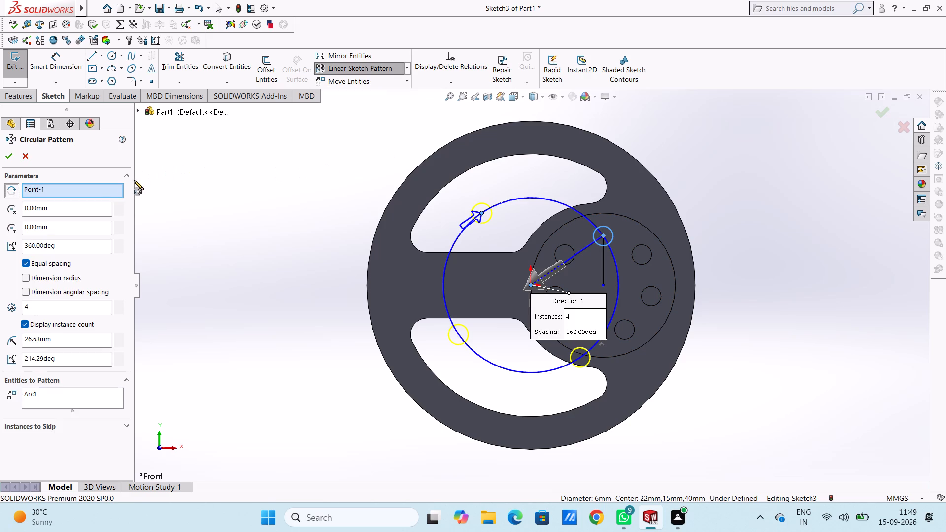
{"action": "left_click", "coordinate": [106, 190]}
{"action": "right_click", "coordinate": [106, 190]}
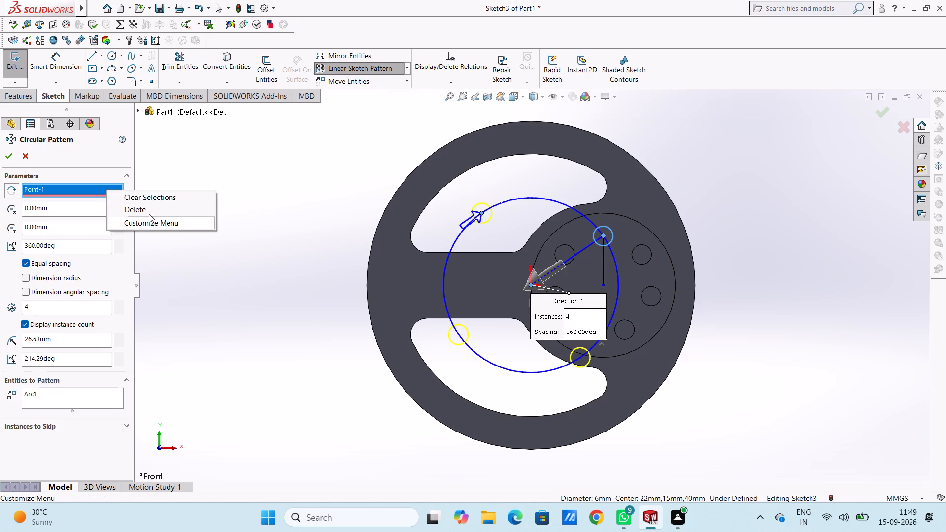
{"action": "left_click", "coordinate": [149, 211]}
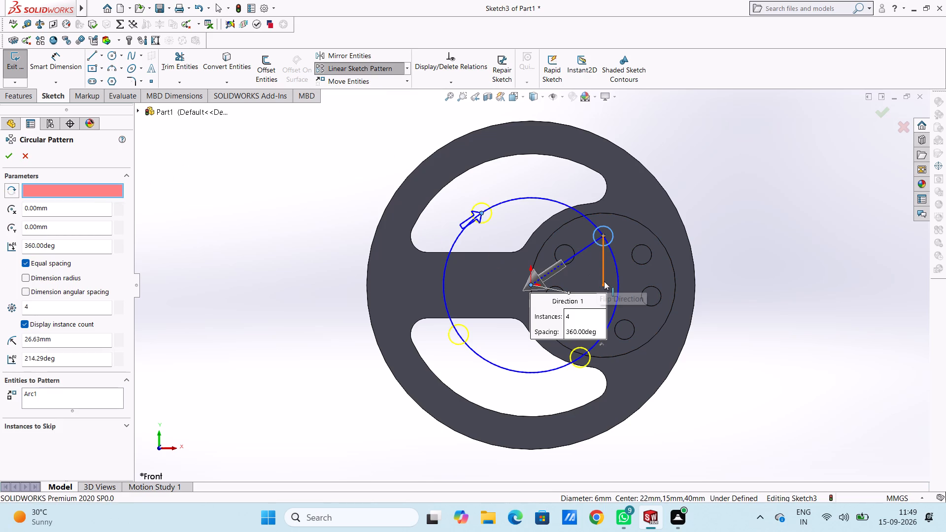
{"action": "left_click", "coordinate": [604, 284]}
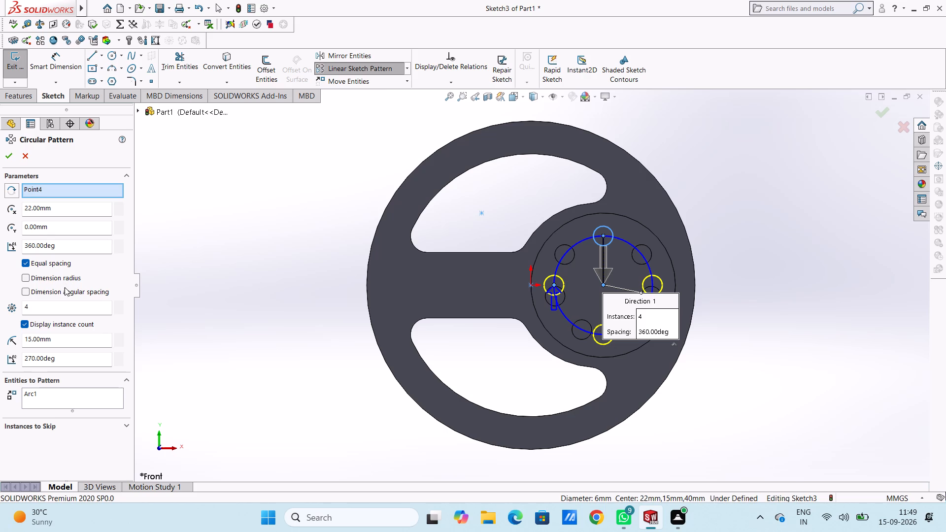
{"action": "left_click", "coordinate": [63, 301]}
{"action": "left_click", "coordinate": [63, 306]}
{"action": "double_click", "coordinate": [63, 306]}
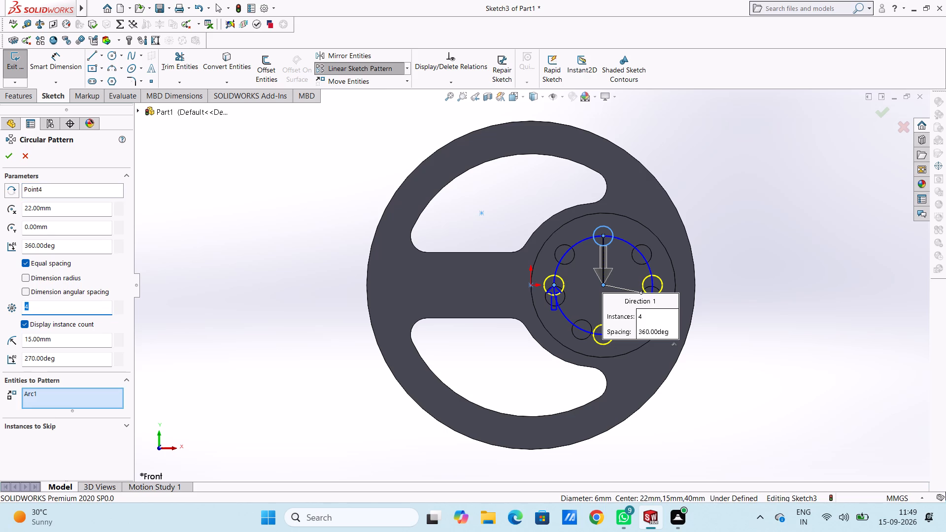
{"action": "key", "text": "7"}
{"action": "key", "text": "Return"}
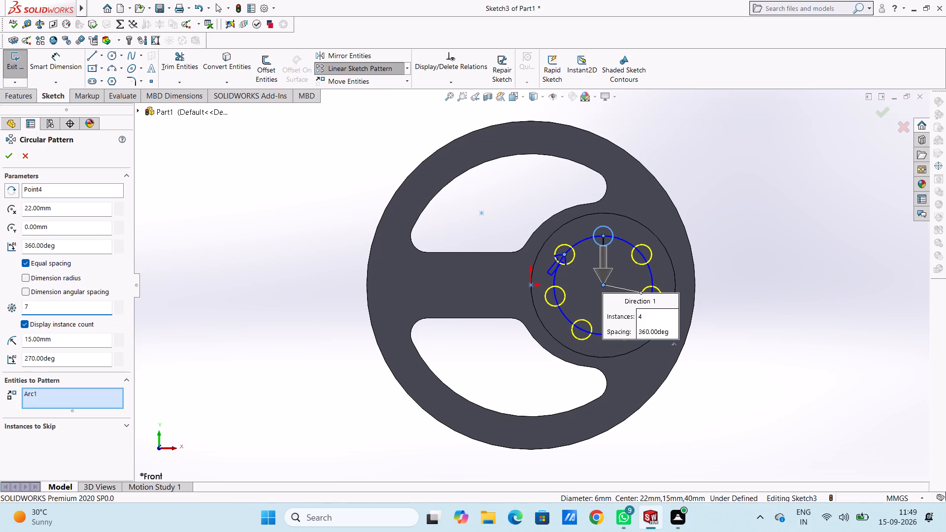
{"action": "left_click", "coordinate": [8, 150]}
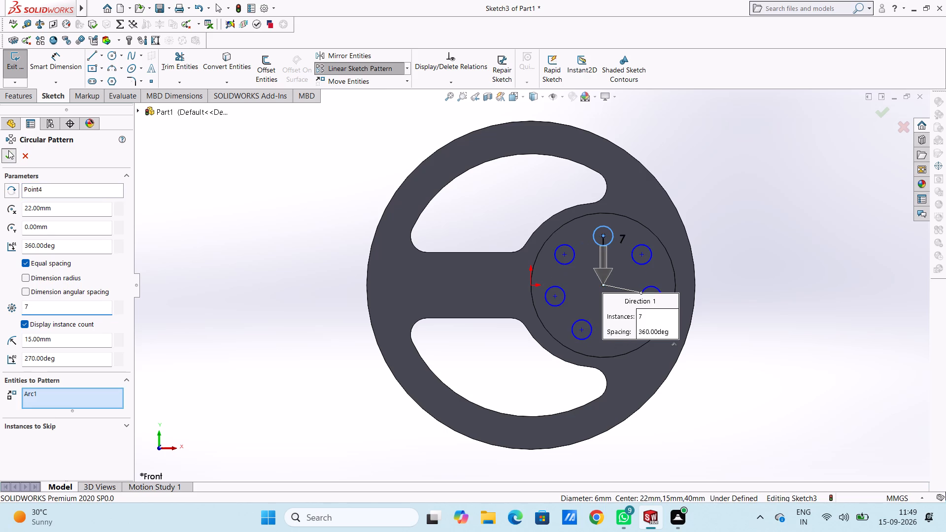
{"action": "left_click", "coordinate": [248, 265]}
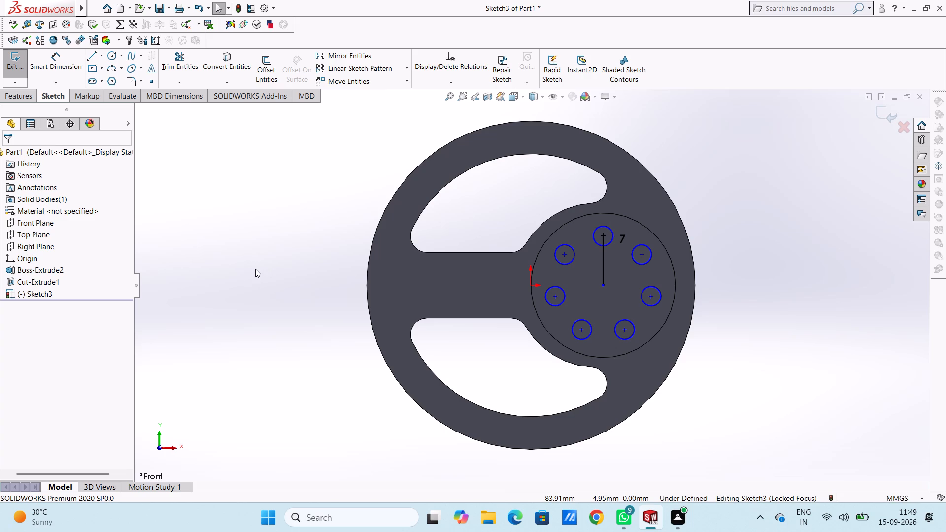
Delete the 15 mm vertical helper line from the sketch.
{"action": "key", "text": "ctrl+7"}
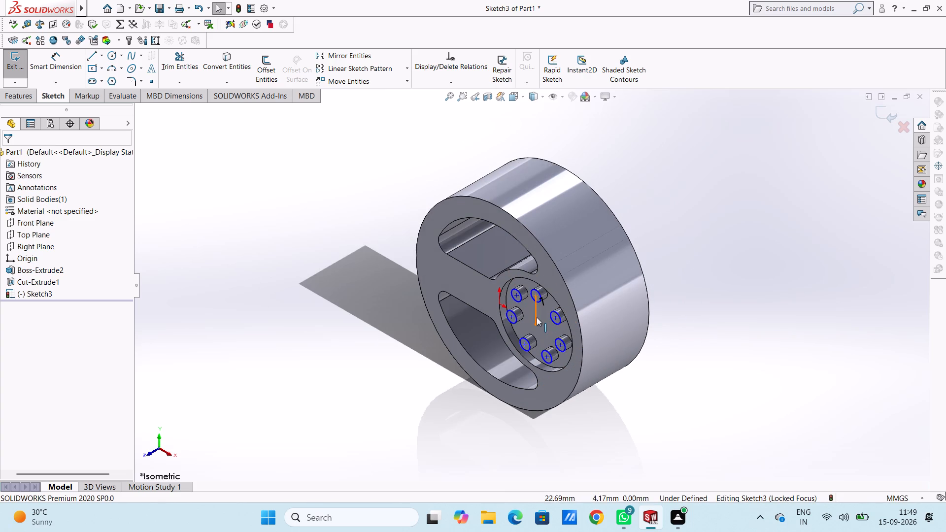
{"action": "left_click", "coordinate": [535, 315]}
{"action": "key", "text": "Delete"}
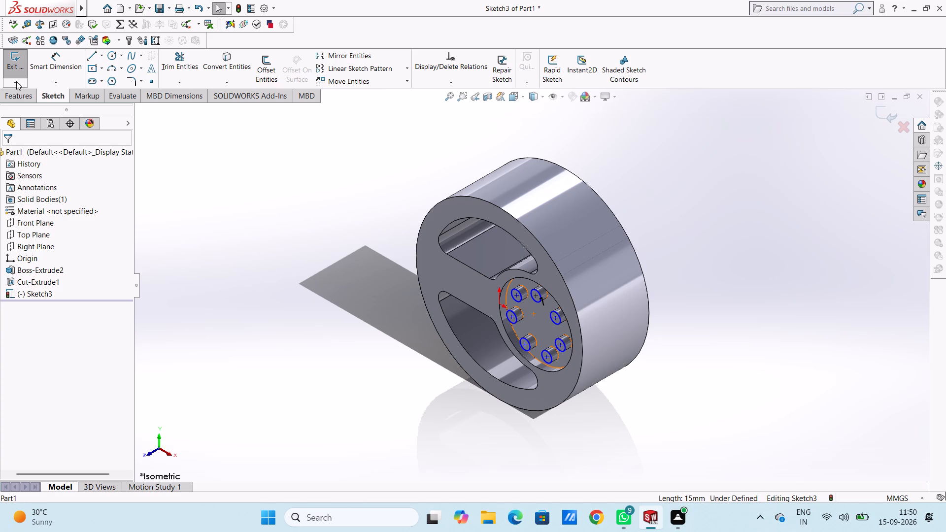
Cut-extrude the seven 3 mm radius circles through the disc with a blind depth of 44 mm.
{"action": "left_click_drag", "start_coordinate": [21, 89], "coordinate": [22, 94]}
{"action": "left_click", "coordinate": [174, 73]}
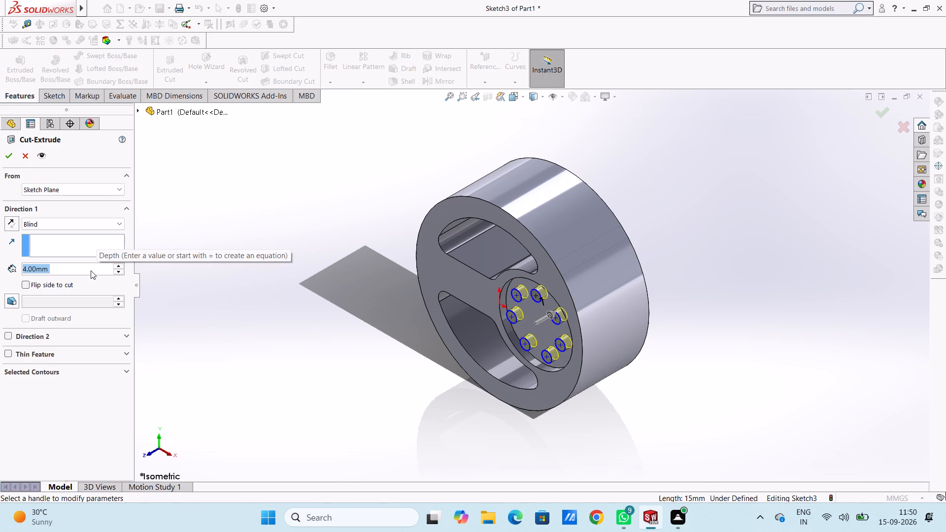
{"action": "type", "text": "40"}
{"action": "key", "text": "Return"}
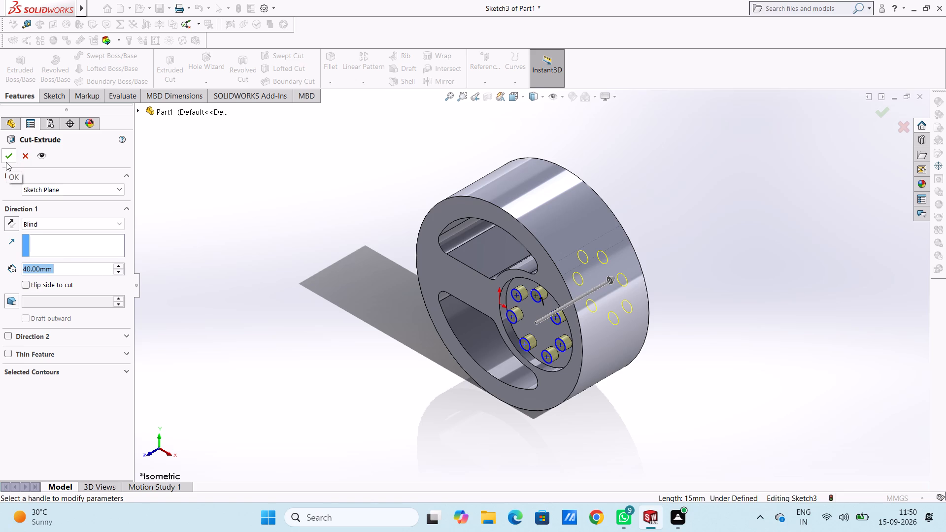
{"action": "type", "text": "44"}
{"action": "key", "text": "Return"}
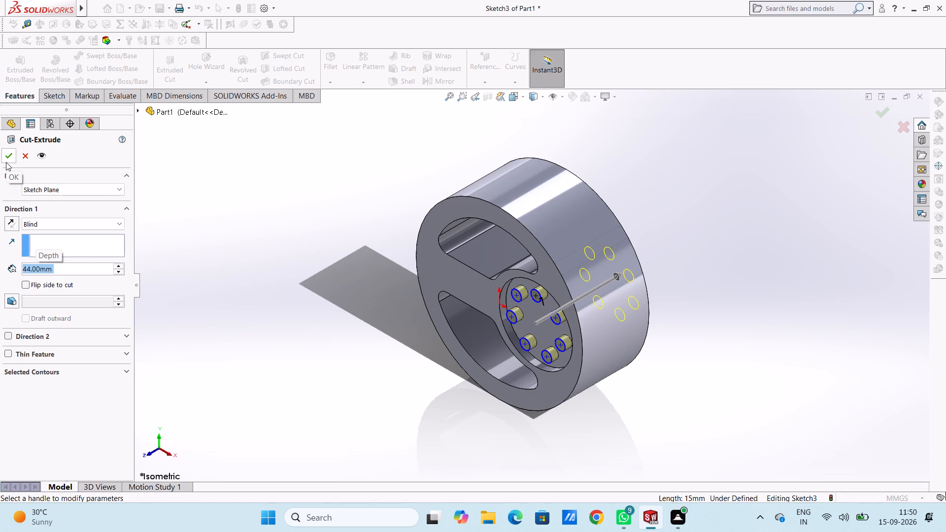
{"action": "left_click", "coordinate": [14, 154]}
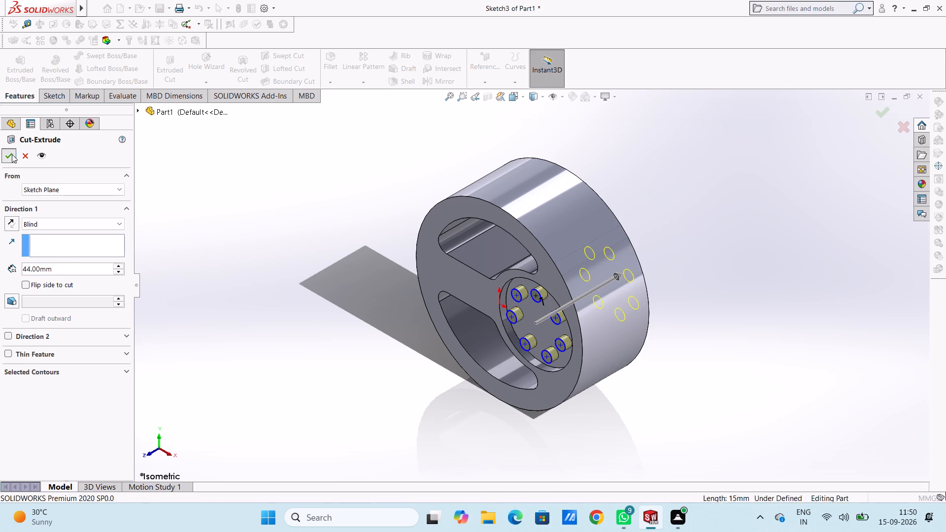
{"action": "left_click", "coordinate": [223, 276]}
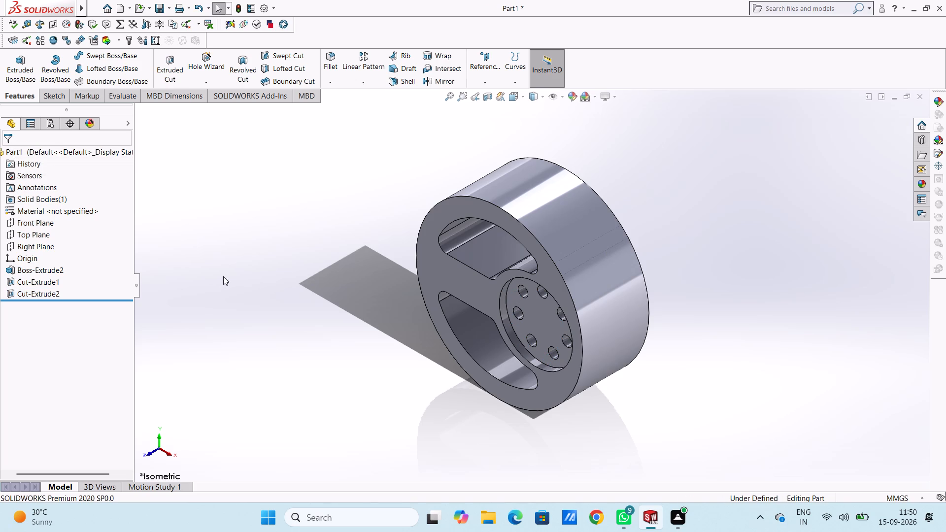
Start a sketch on the disc's back face, opposite the 44 mm recess, and begin a centre-based circle.
{"action": "key", "text": "ctrl+1"}
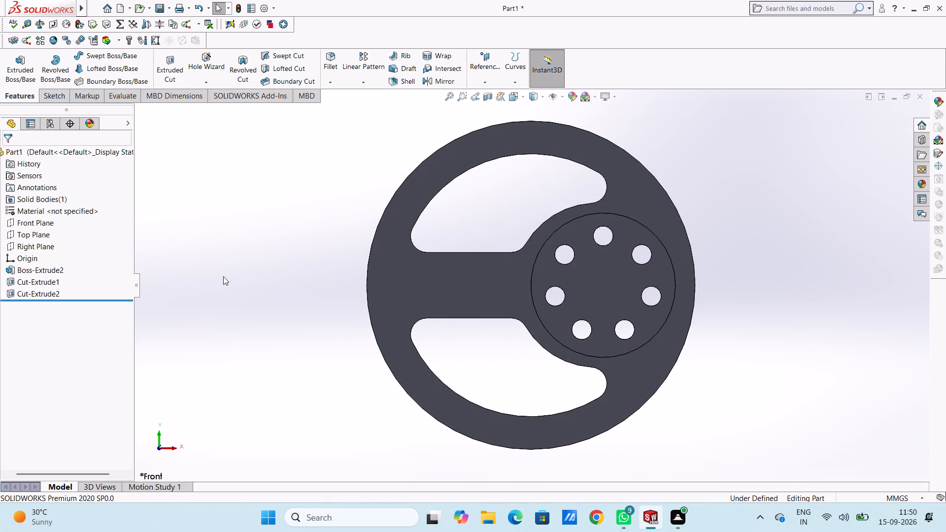
{"action": "scroll", "coordinate": [223, 276], "scroll_direction": "down", "scroll_amount": 3}
{"action": "scroll", "coordinate": [223, 276], "scroll_direction": "up", "scroll_amount": 4}
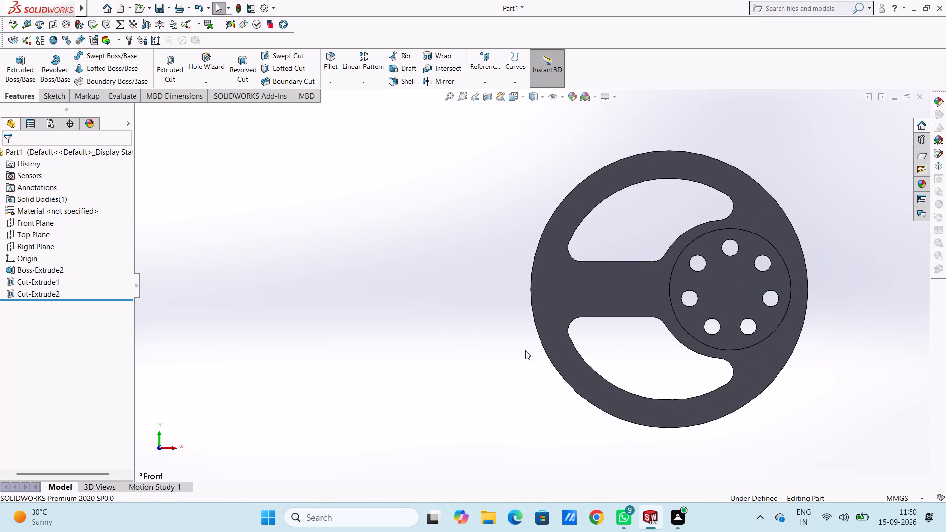
{"action": "scroll", "coordinate": [851, 350], "scroll_direction": "up", "scroll_amount": 1}
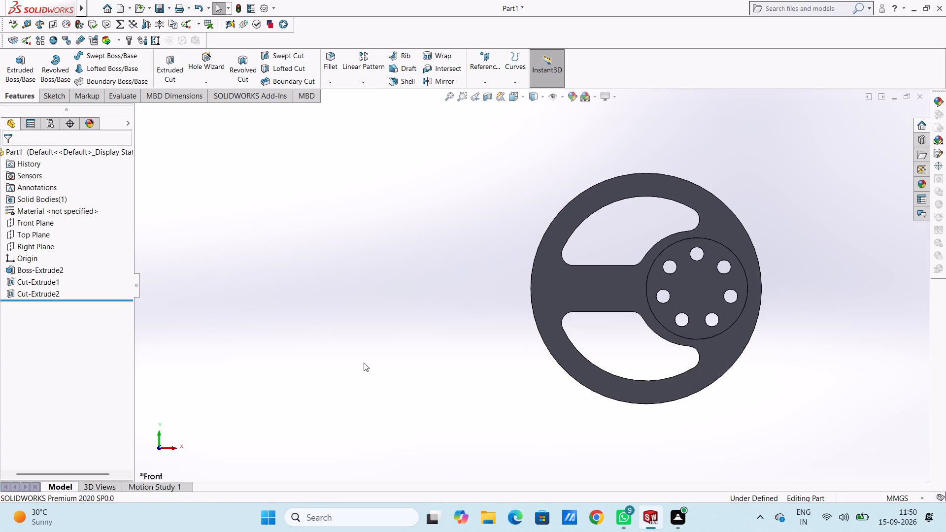
{"action": "key", "text": "ctrl+4"}
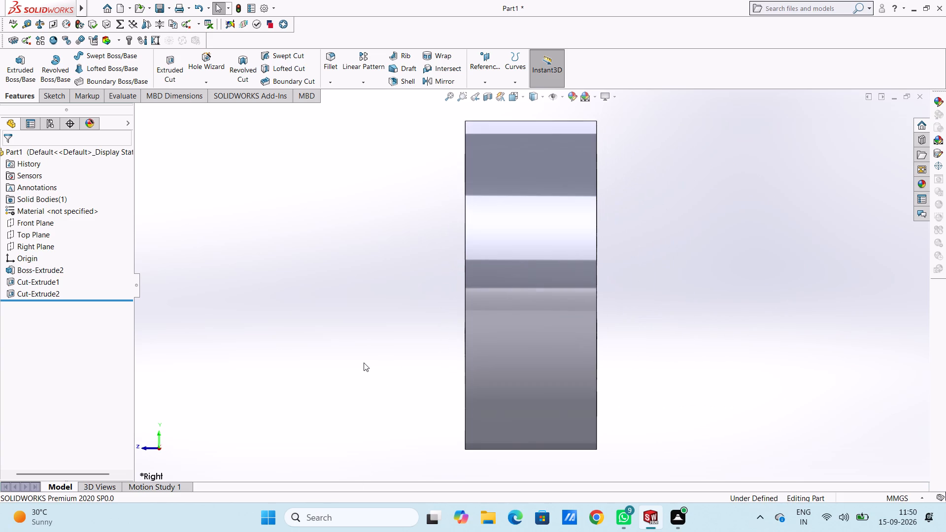
{"action": "key", "text": "ctrl+5"}
{"action": "key", "text": "ctrl+1"}
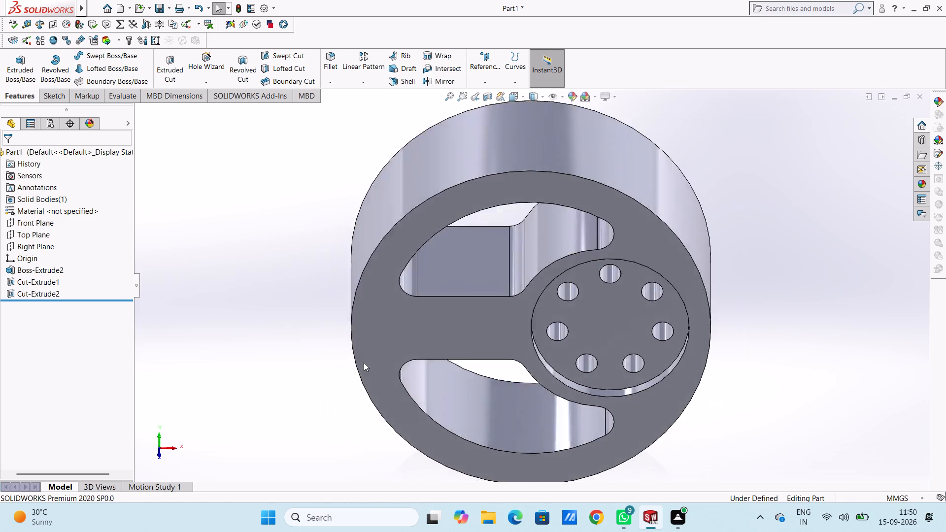
{"action": "key", "text": "ctrl+2"}
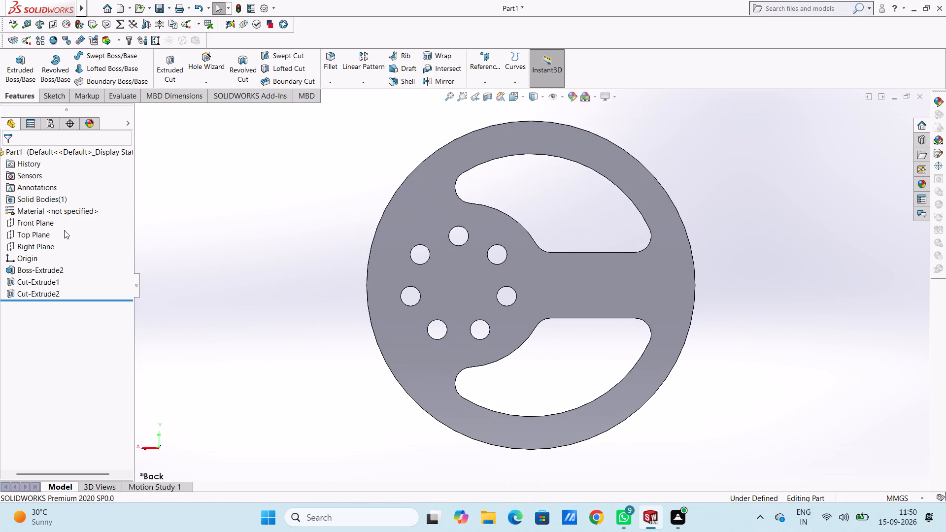
{"action": "left_click", "coordinate": [443, 271]}
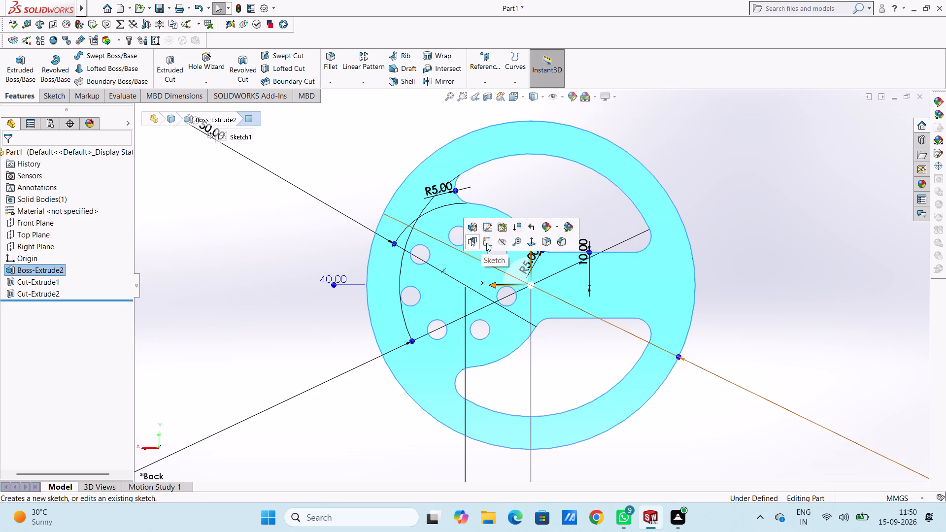
{"action": "left_click", "coordinate": [486, 243]}
{"action": "left_click", "coordinate": [197, 262]}
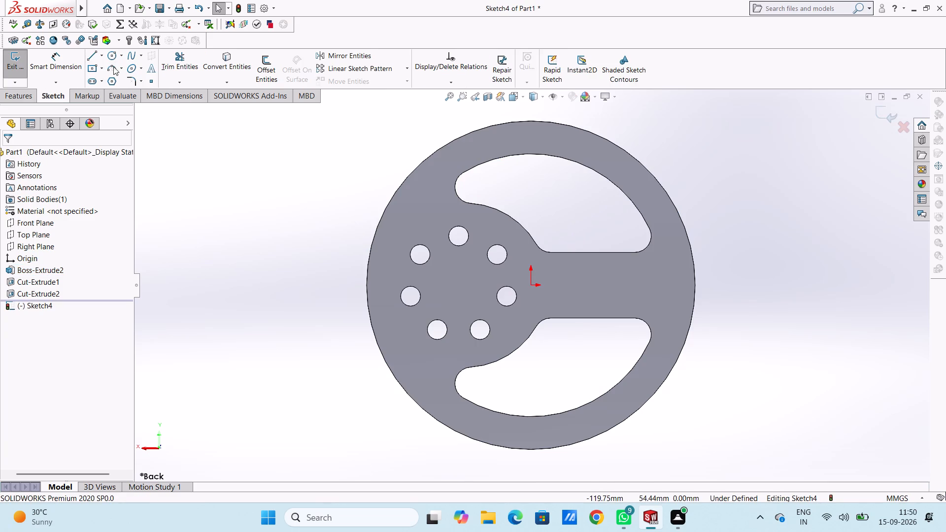
{"action": "left_click", "coordinate": [109, 56]}
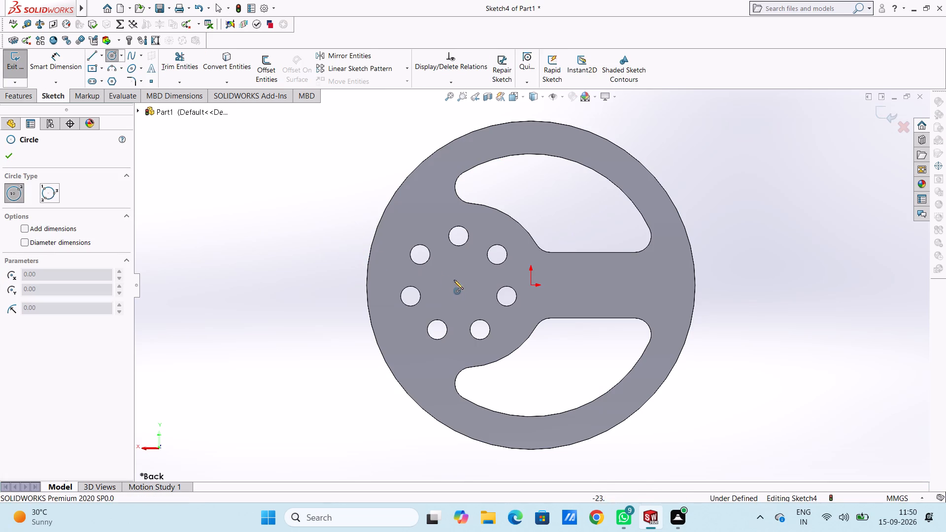
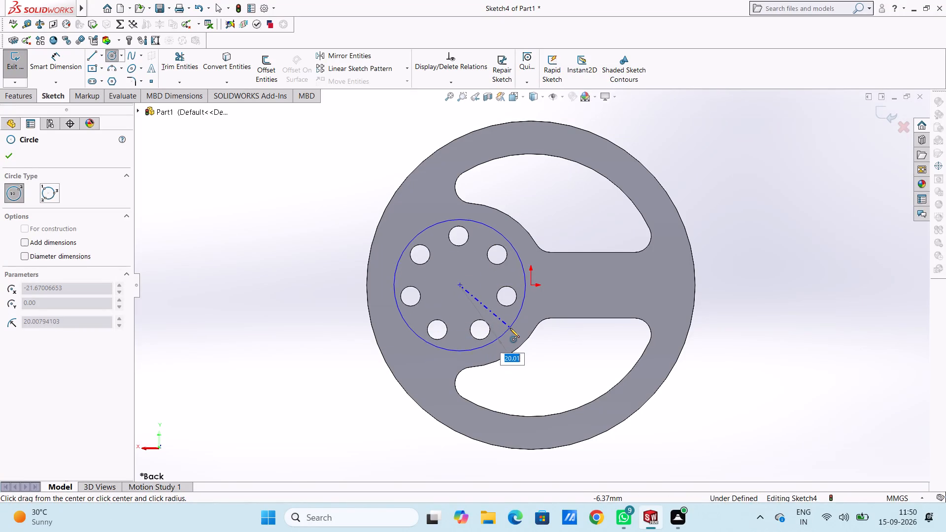
Finish the circle on the disc's back face around the seven through holes with a 22 mm radius.
{"action": "type", "text": "22"}
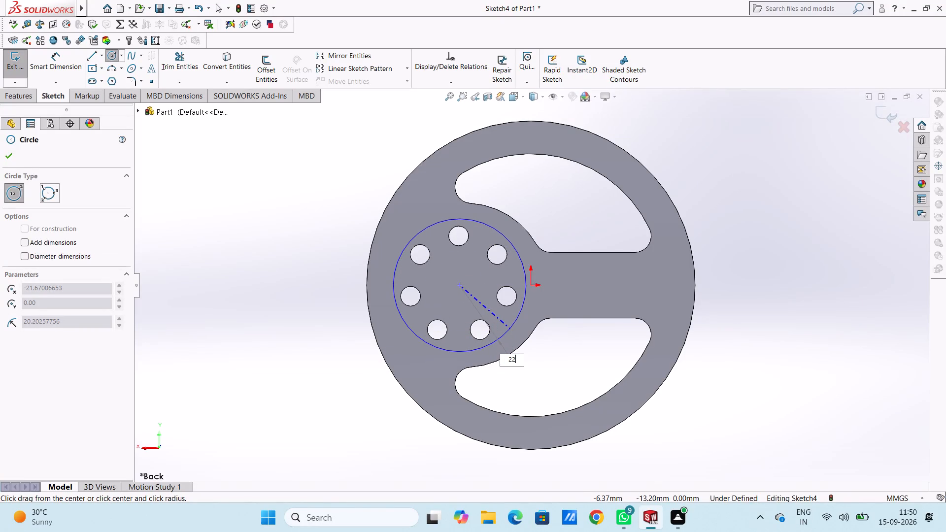
{"action": "key", "text": "Return"}
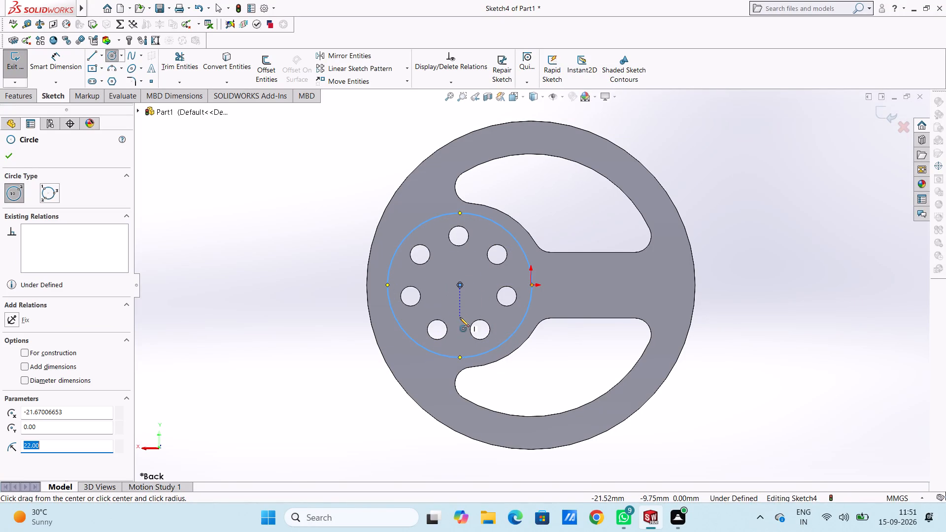
{"action": "key", "text": "Escape"}
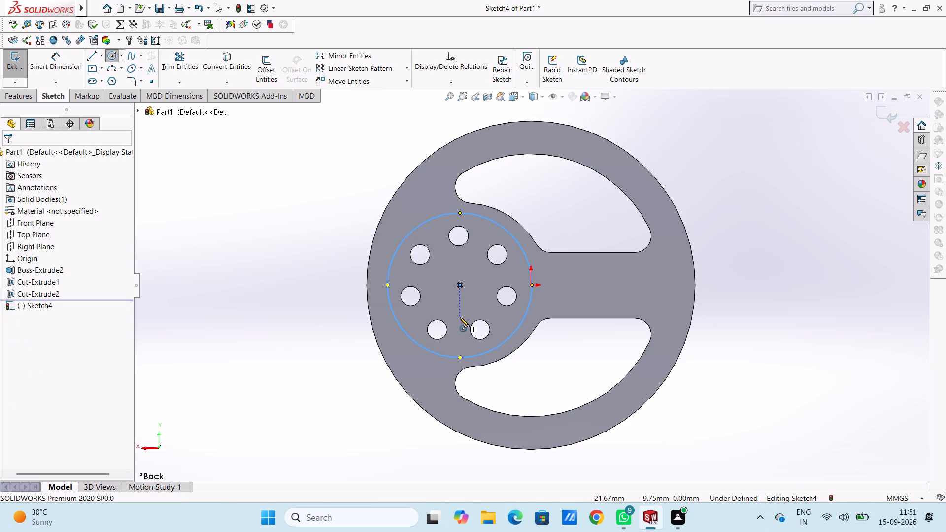
Dimension the horizontal distance between the circle's centre and the origin as 20 mm.
{"action": "left_click", "coordinate": [60, 70]}
{"action": "left_click", "coordinate": [460, 285]}
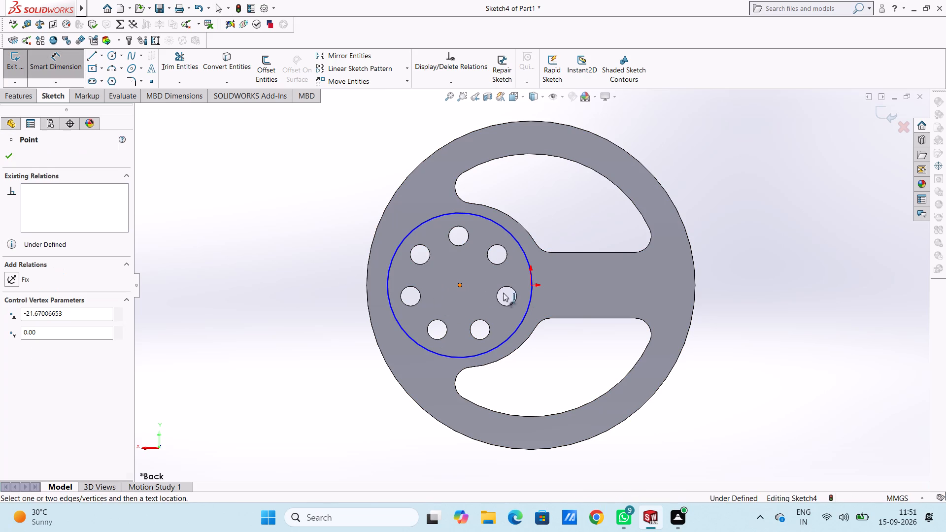
{"action": "left_click", "coordinate": [531, 283]}
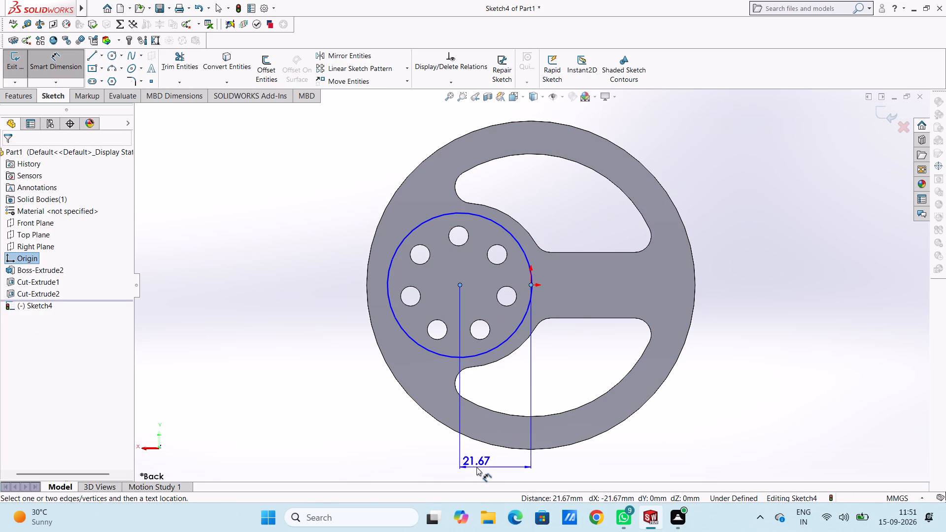
{"action": "left_click", "coordinate": [476, 467]}
{"action": "type", "text": "20"}
{"action": "key", "text": "Return"}
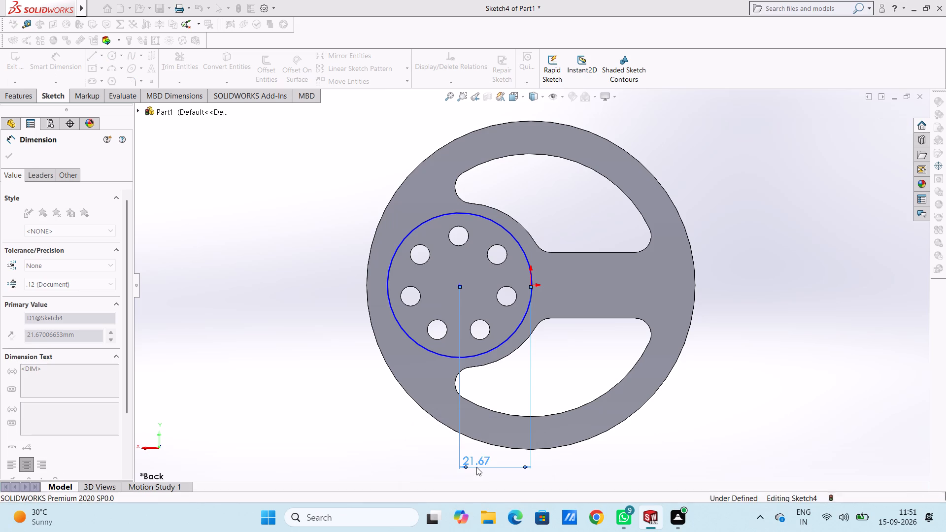
{"action": "left_click", "coordinate": [335, 236]}
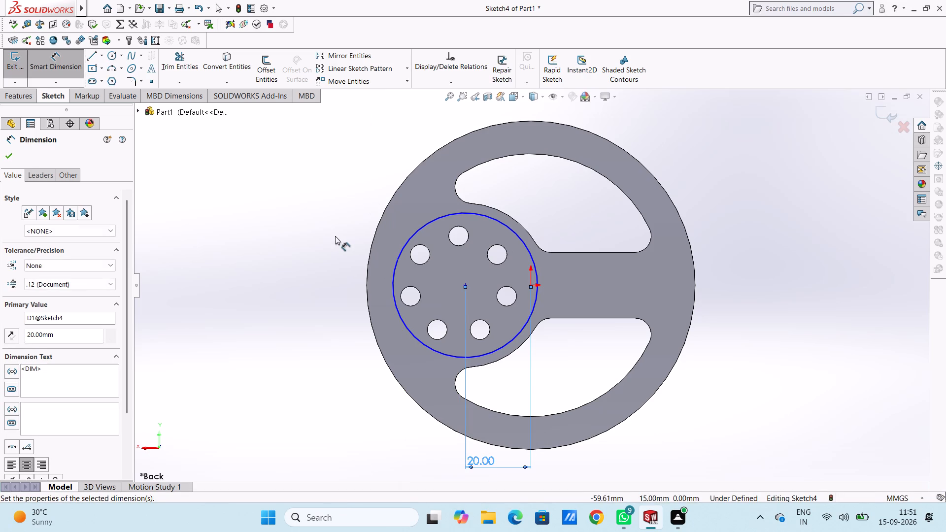
Dimension the back-face circle's diameter as 44 mm.
{"action": "left_click", "coordinate": [398, 261]}
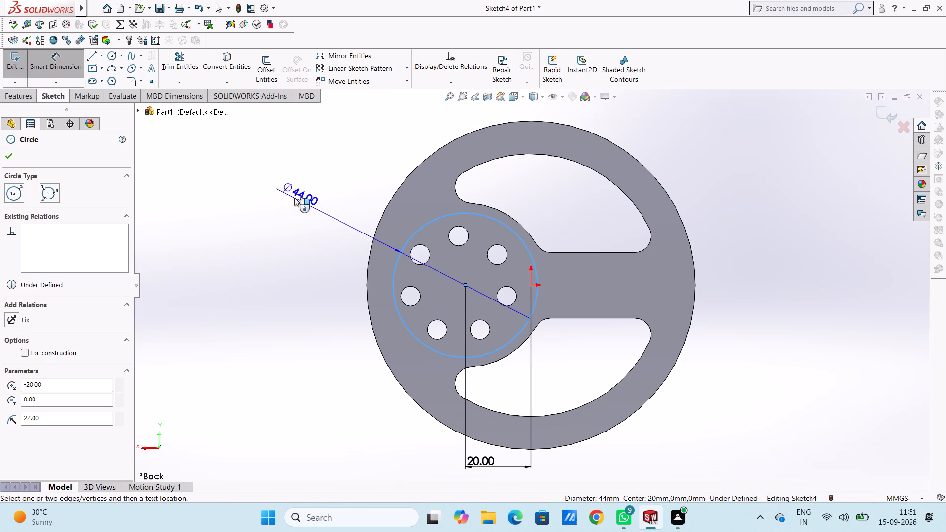
{"action": "left_click", "coordinate": [290, 194]}
{"action": "key", "text": "Return"}
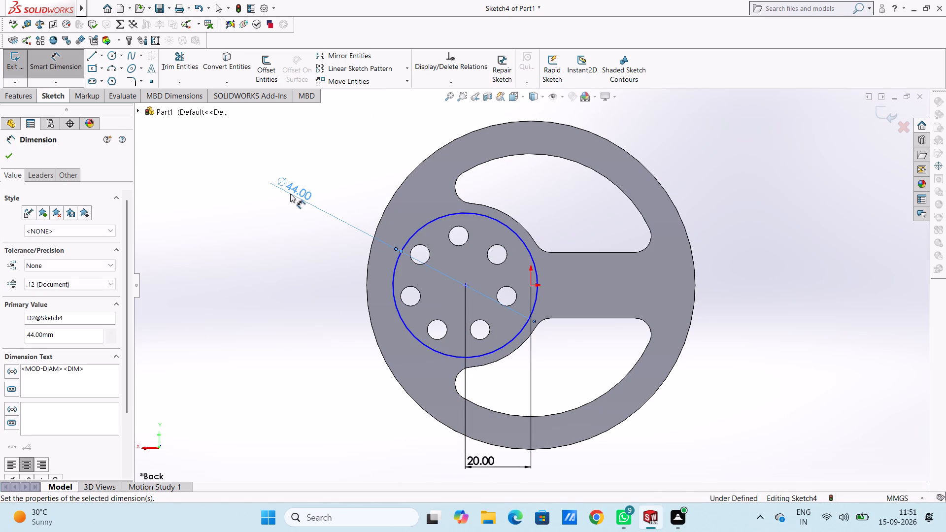
{"action": "left_click", "coordinate": [292, 228]}
{"action": "key", "text": "Escape"}
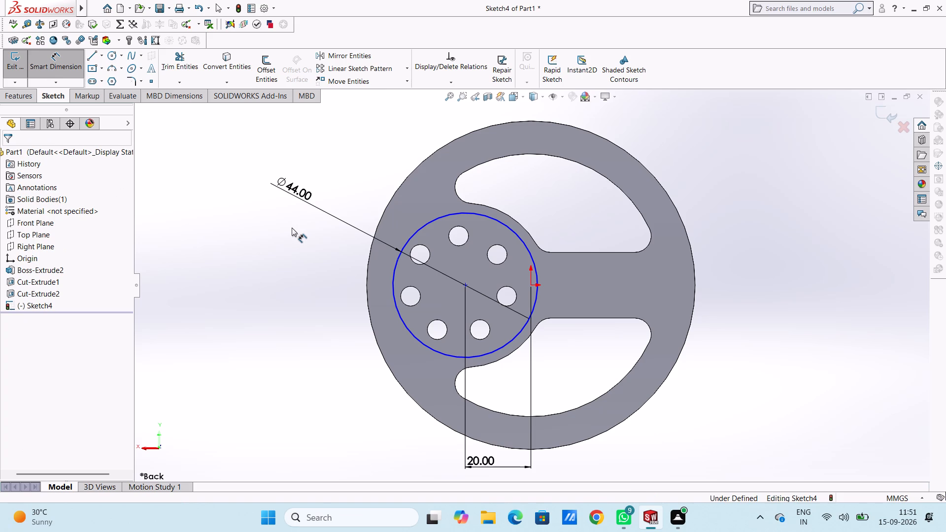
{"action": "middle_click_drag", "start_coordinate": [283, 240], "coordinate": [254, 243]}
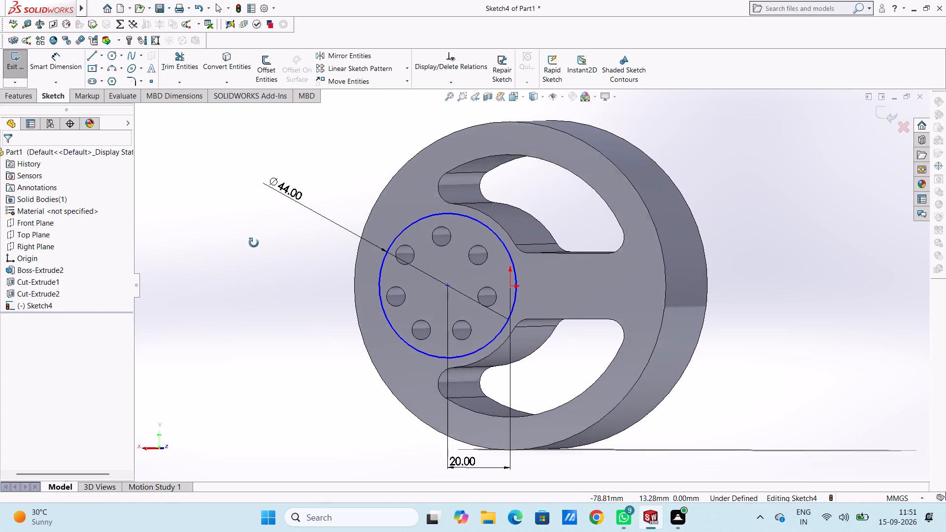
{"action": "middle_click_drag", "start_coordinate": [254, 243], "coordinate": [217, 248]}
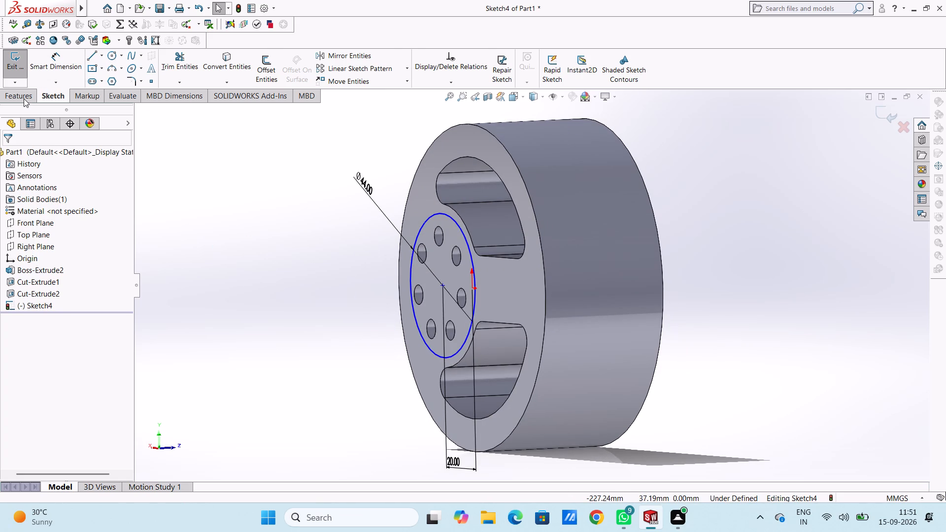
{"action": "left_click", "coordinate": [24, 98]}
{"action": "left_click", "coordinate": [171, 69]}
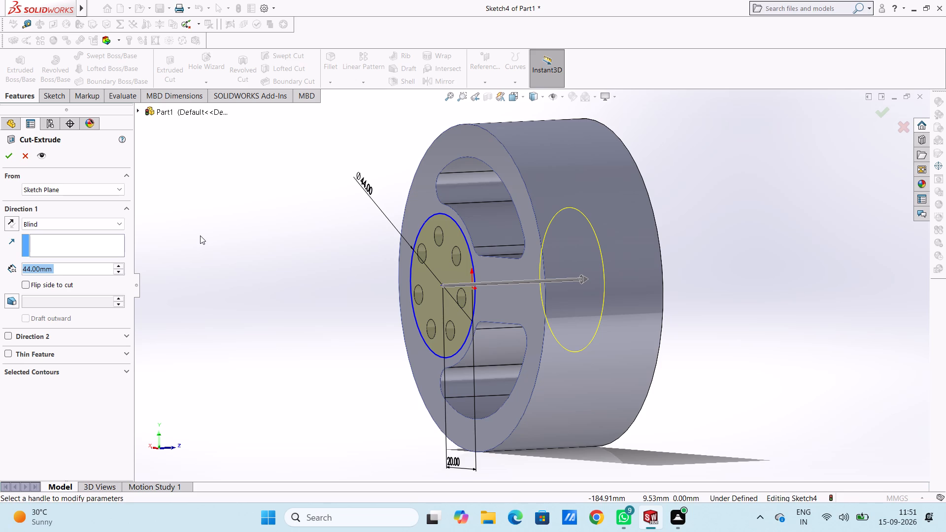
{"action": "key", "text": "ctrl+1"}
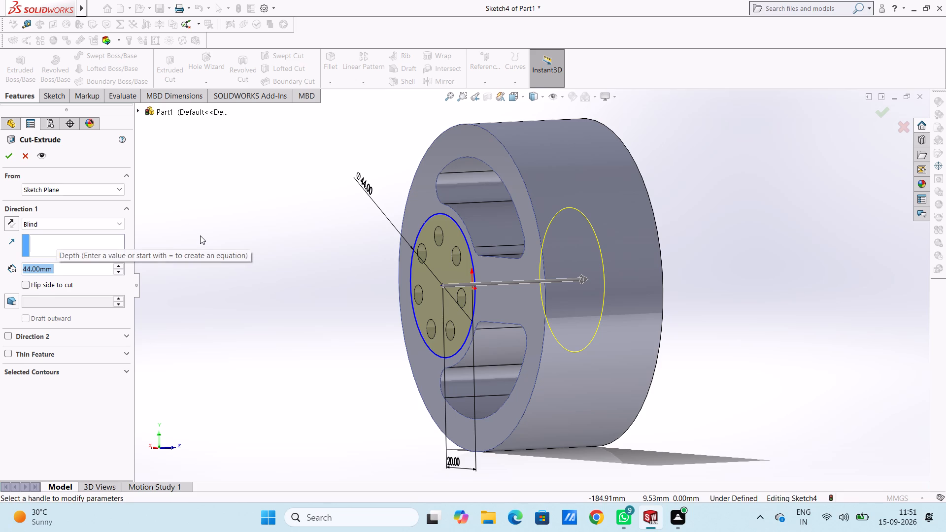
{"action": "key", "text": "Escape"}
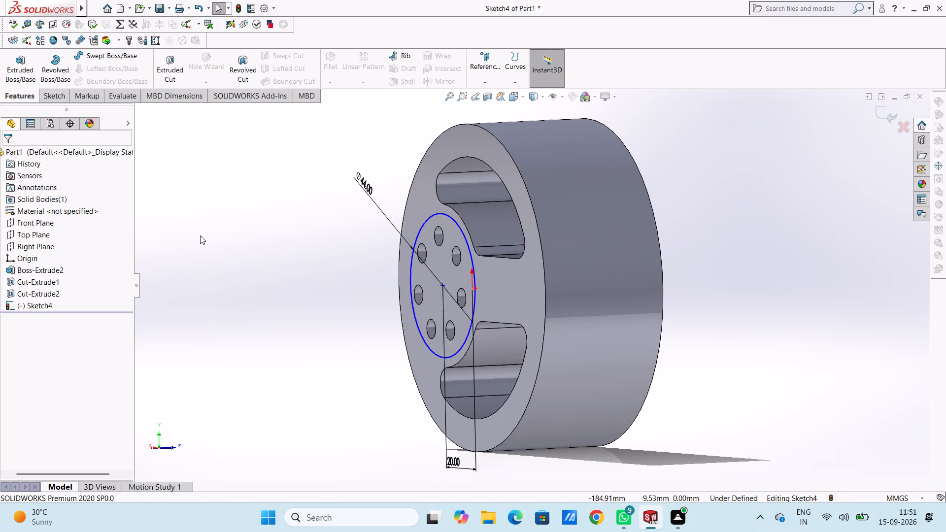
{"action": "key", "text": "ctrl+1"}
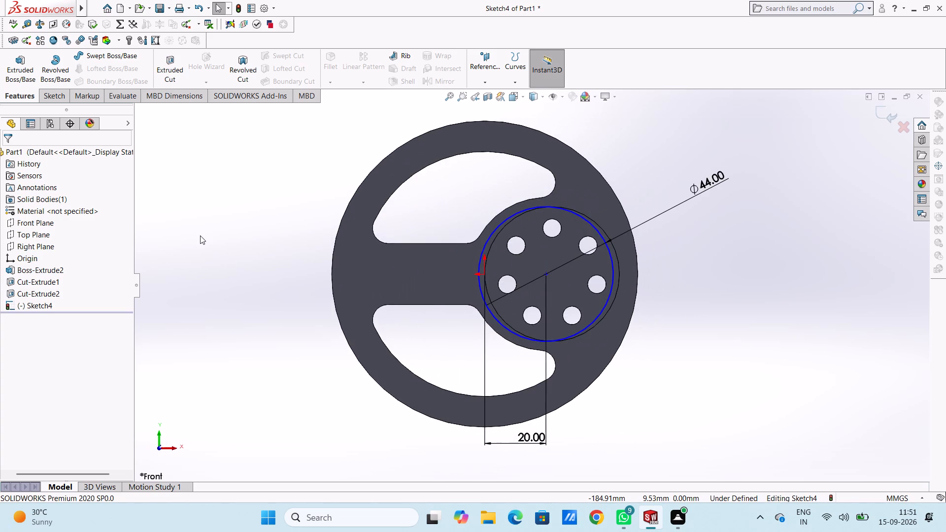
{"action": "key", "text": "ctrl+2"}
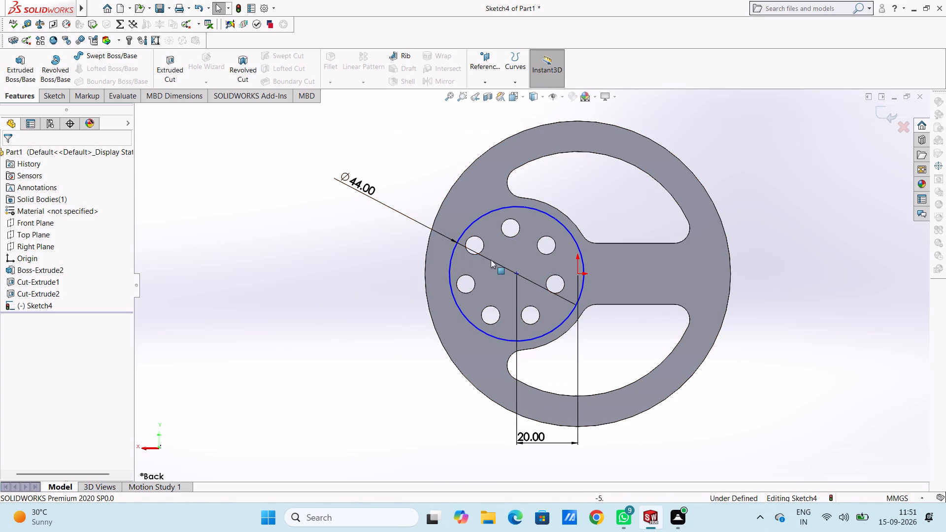
Draw a 15 mm radius circle concentric with the 44 mm diameter circle on the back face.
{"action": "left_click", "coordinate": [61, 101]}
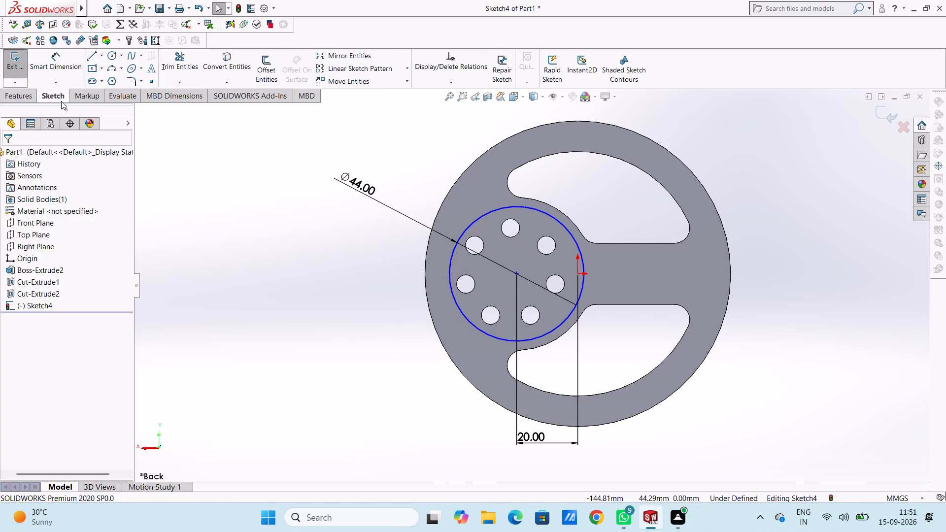
{"action": "left_click", "coordinate": [110, 57]}
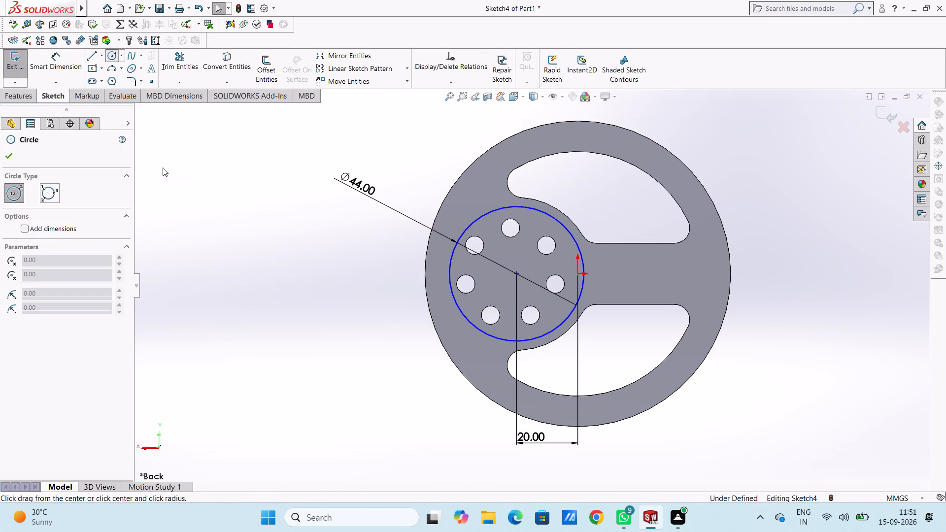
{"action": "left_click", "coordinate": [516, 273]}
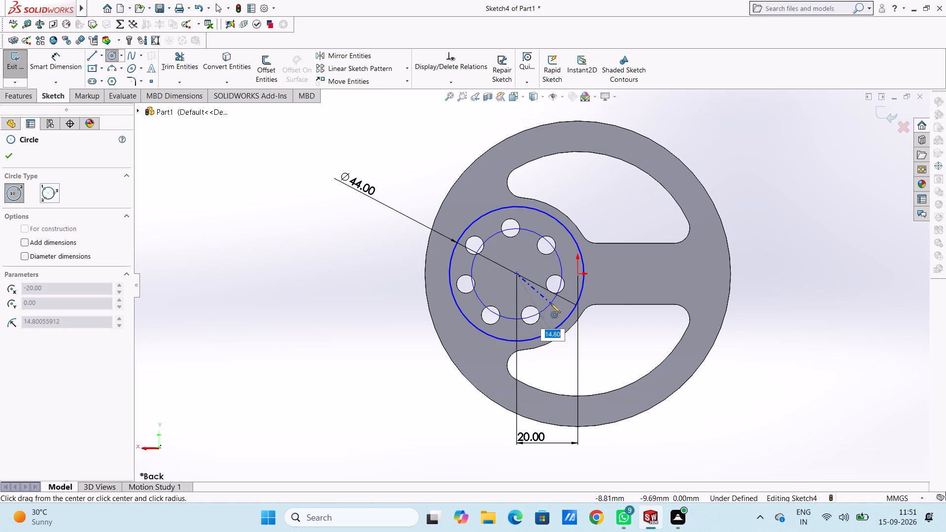
{"action": "type", "text": "15"}
{"action": "key", "text": "Return"}
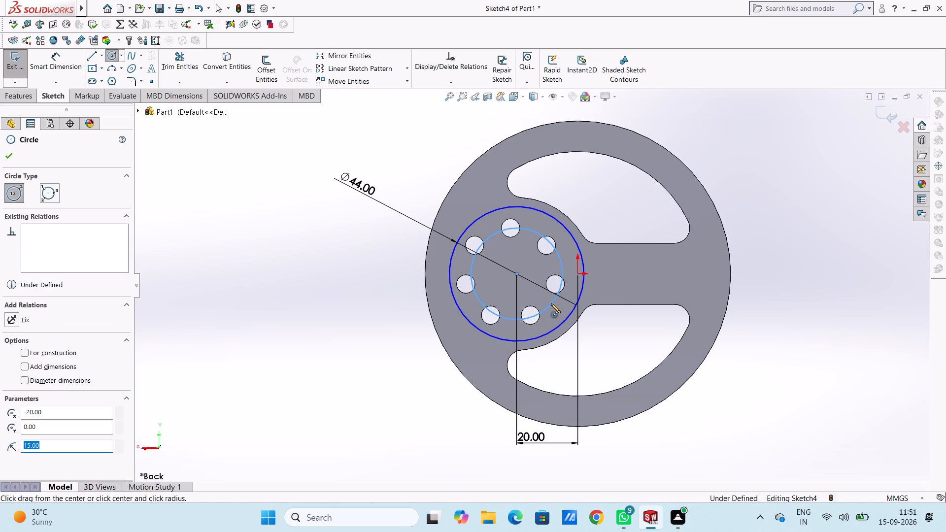
{"action": "key", "text": "Escape"}
{"action": "key", "text": "Escape"}
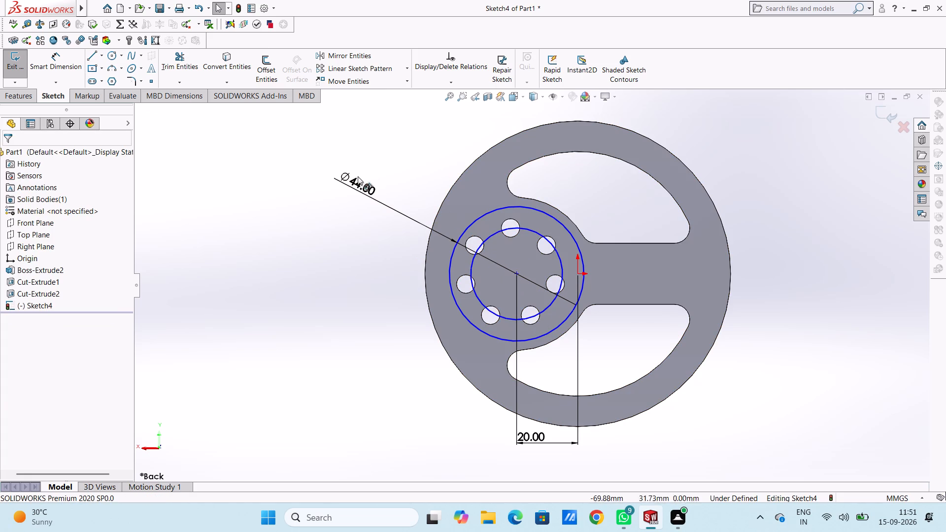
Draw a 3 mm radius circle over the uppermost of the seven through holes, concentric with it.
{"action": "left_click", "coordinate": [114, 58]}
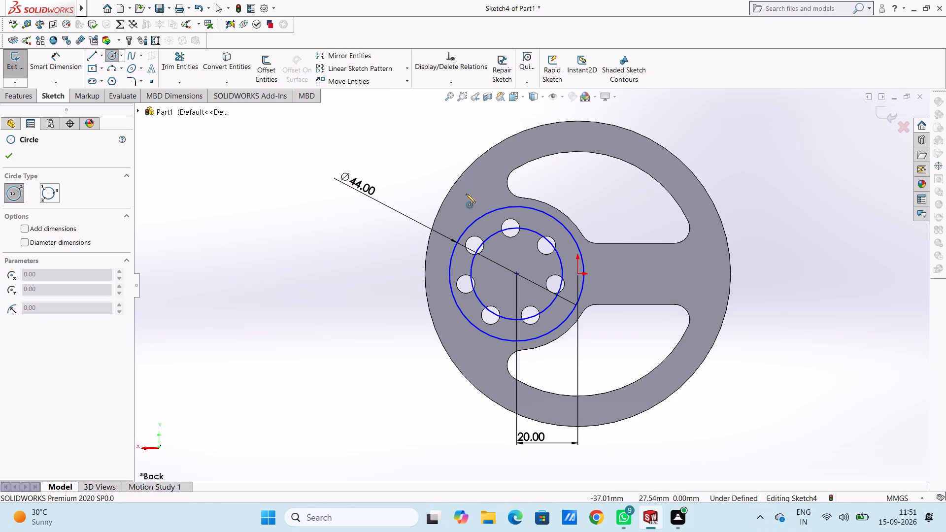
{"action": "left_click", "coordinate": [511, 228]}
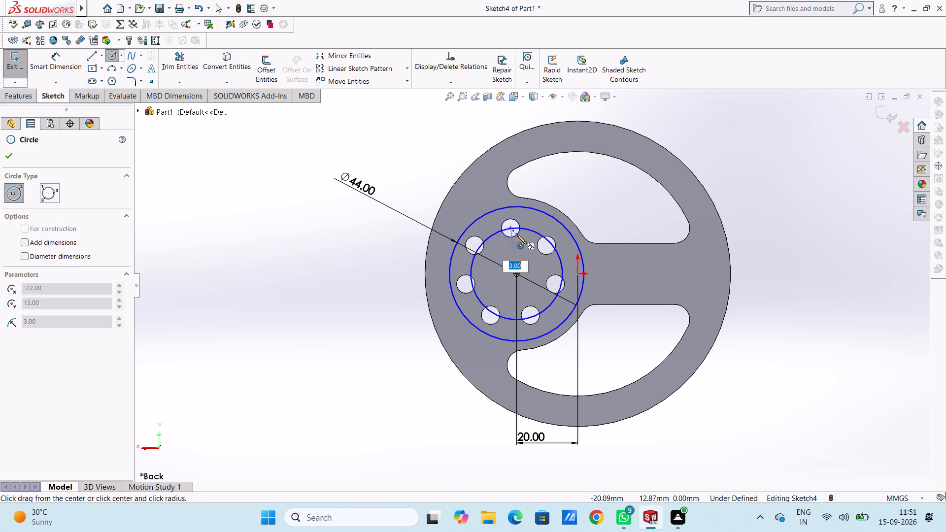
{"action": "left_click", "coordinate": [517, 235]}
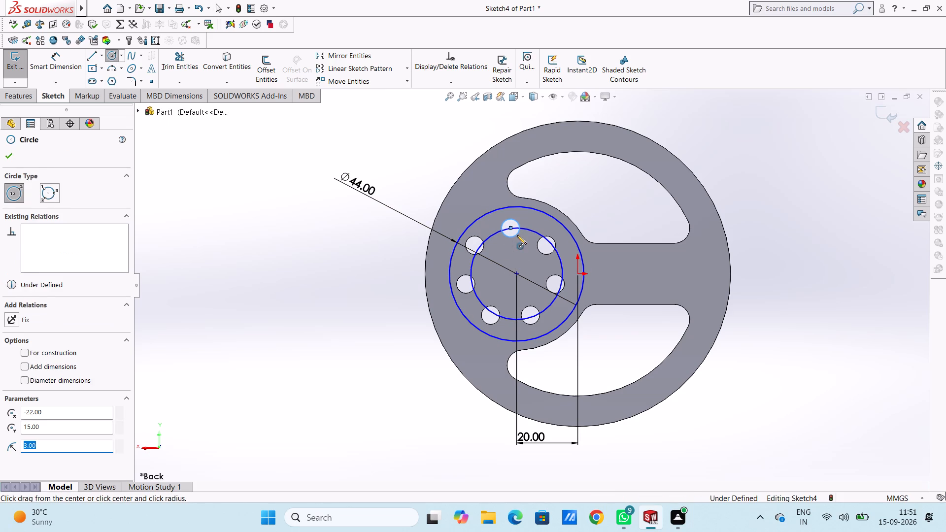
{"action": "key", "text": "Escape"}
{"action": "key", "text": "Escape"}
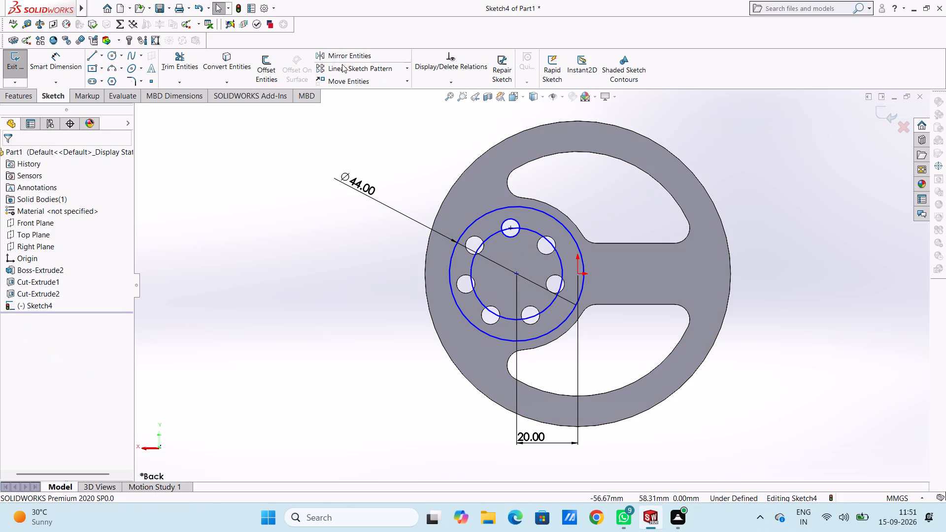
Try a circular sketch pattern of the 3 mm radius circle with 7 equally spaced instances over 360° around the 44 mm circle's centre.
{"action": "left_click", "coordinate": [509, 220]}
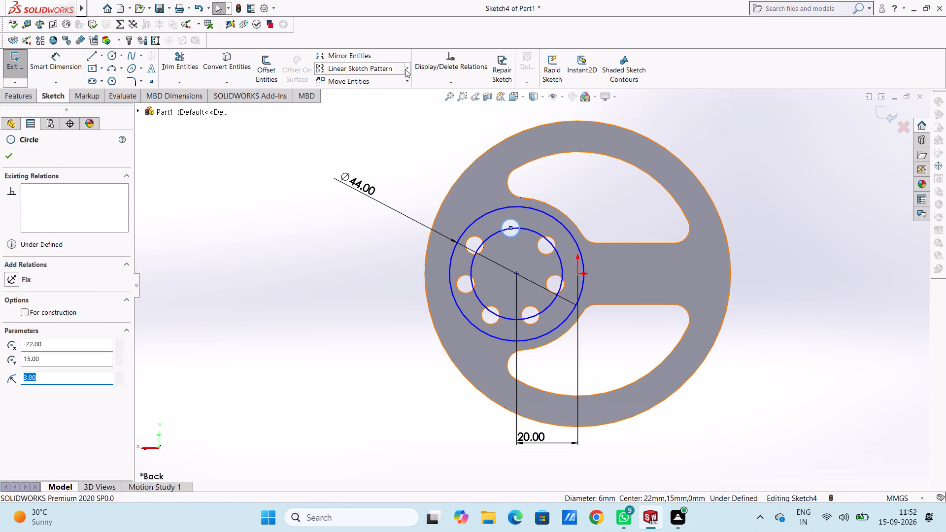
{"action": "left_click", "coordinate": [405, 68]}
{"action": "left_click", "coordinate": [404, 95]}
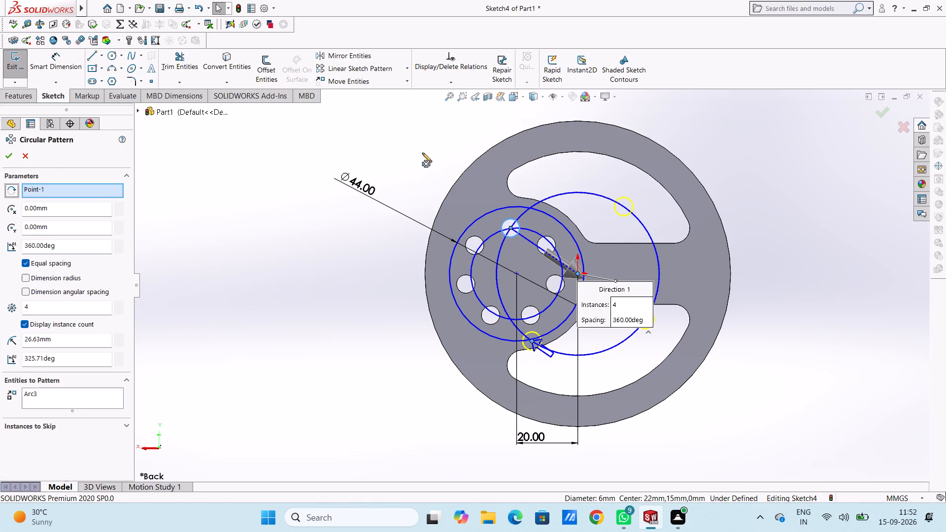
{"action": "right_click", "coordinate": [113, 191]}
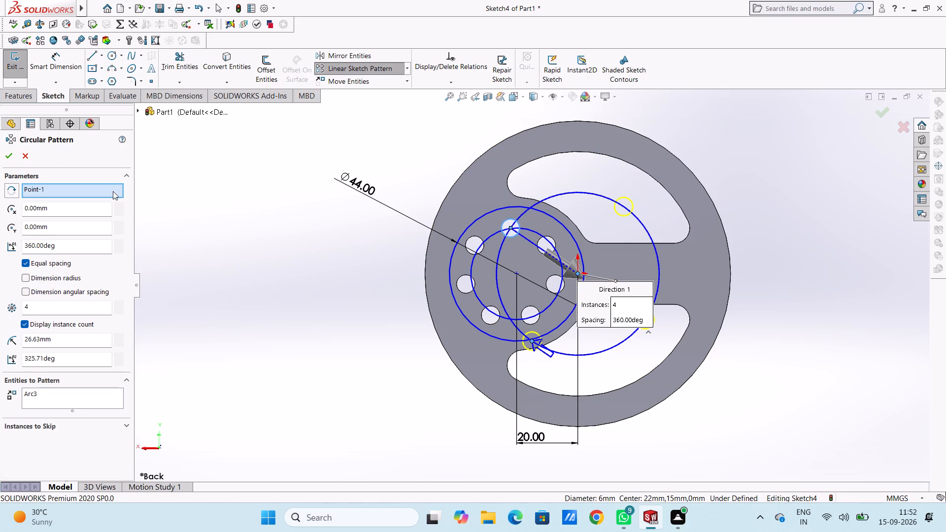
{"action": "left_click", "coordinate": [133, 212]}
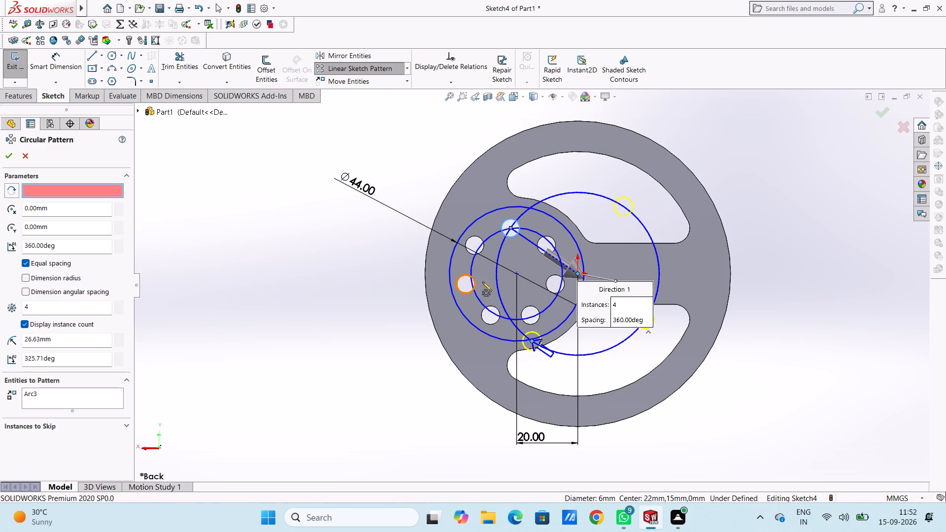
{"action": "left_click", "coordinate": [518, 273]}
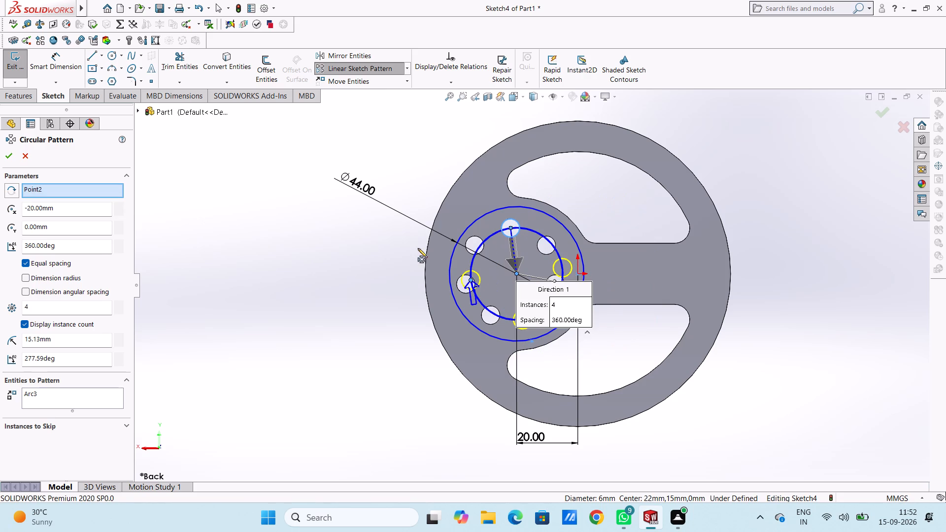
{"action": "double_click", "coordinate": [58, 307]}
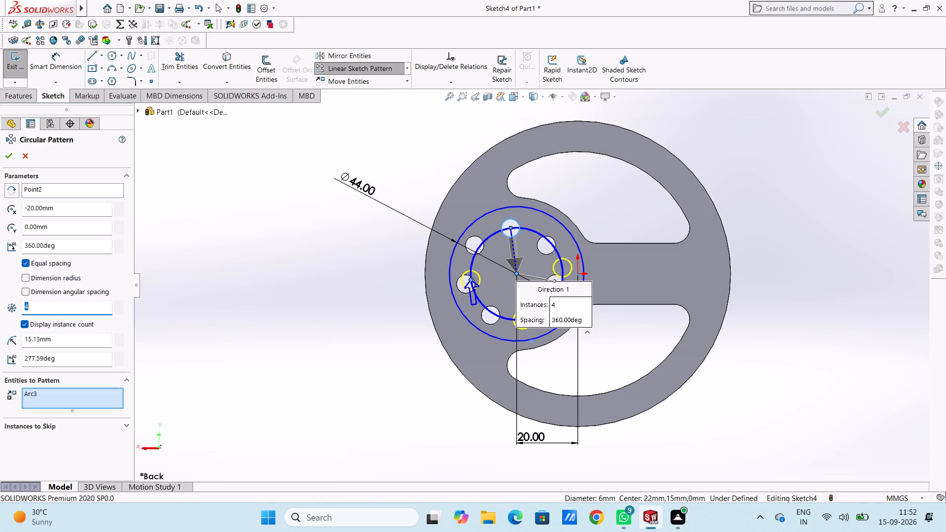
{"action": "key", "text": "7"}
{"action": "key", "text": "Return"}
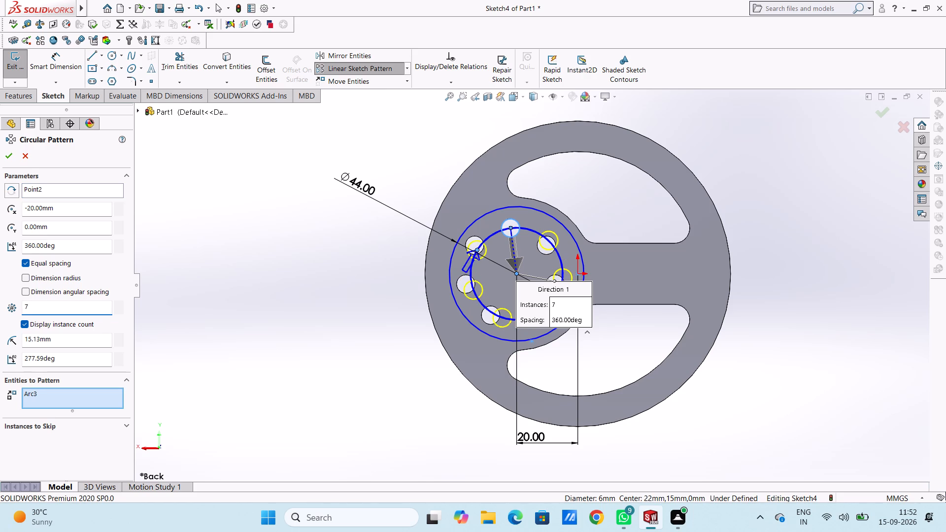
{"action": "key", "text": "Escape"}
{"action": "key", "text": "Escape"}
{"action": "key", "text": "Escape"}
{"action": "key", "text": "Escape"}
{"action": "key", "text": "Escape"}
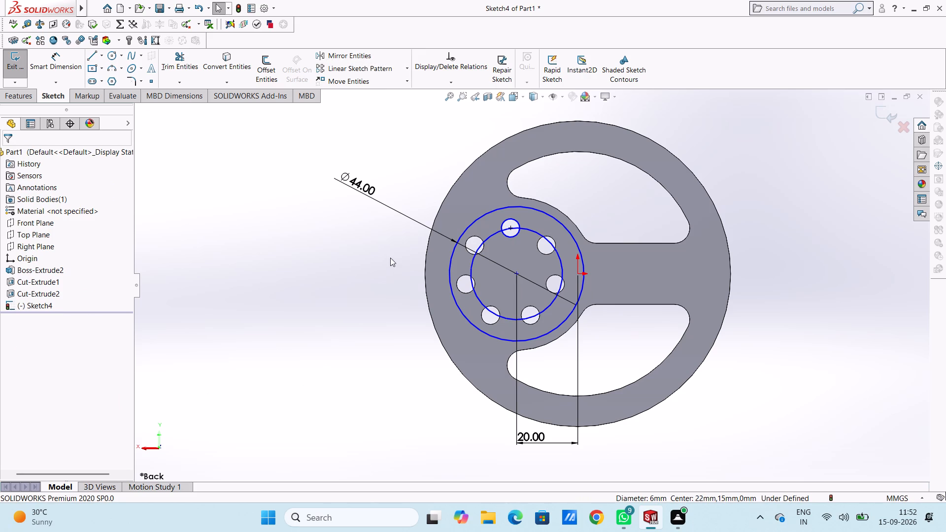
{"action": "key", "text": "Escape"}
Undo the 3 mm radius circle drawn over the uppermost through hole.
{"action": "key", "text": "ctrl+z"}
Clear the back-face sketch by undoing the 15 mm radius circle and deleting the 44 mm diameter circle.
{"action": "key", "text": "ctrl+z"}
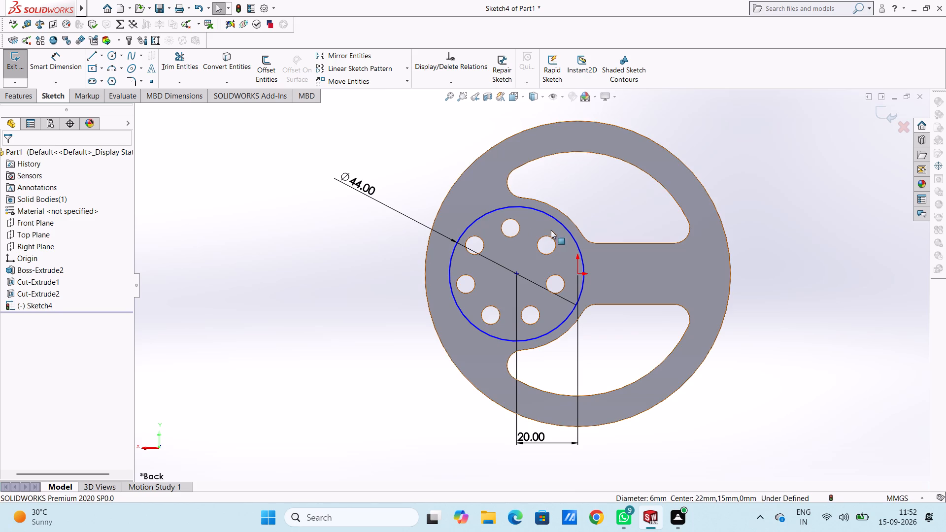
{"action": "left_click", "coordinate": [570, 232]}
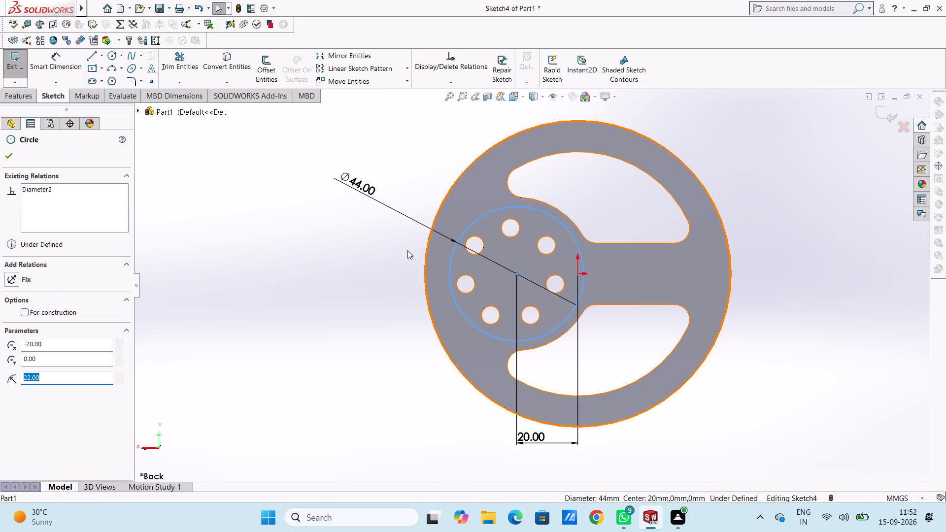
{"action": "key", "text": "Delete"}
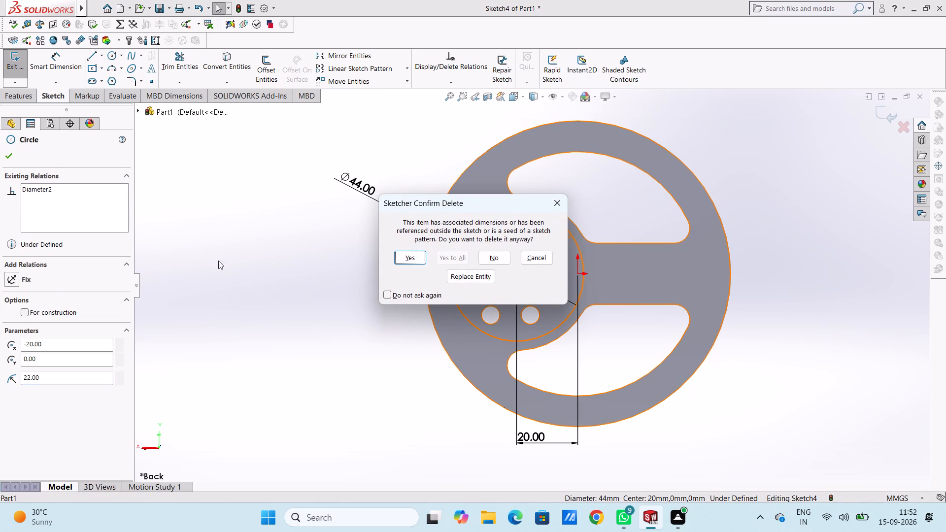
{"action": "left_click", "coordinate": [408, 252]}
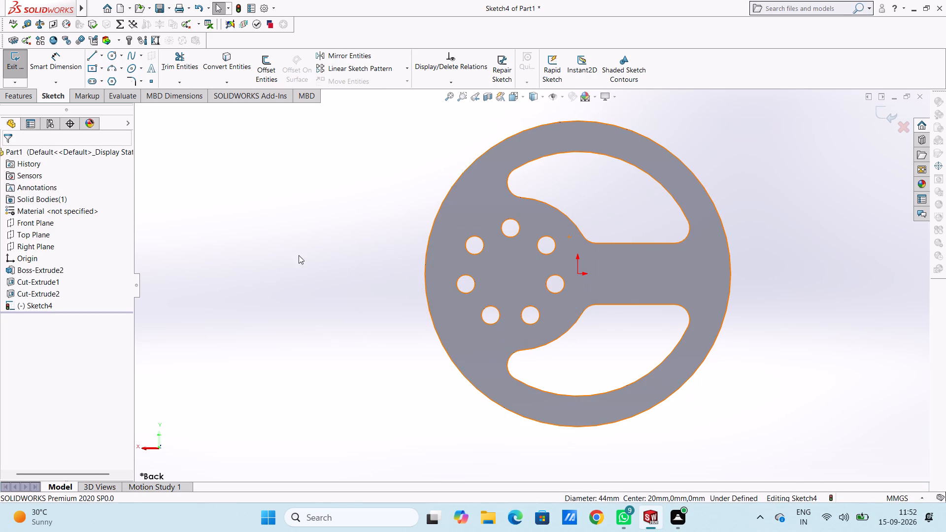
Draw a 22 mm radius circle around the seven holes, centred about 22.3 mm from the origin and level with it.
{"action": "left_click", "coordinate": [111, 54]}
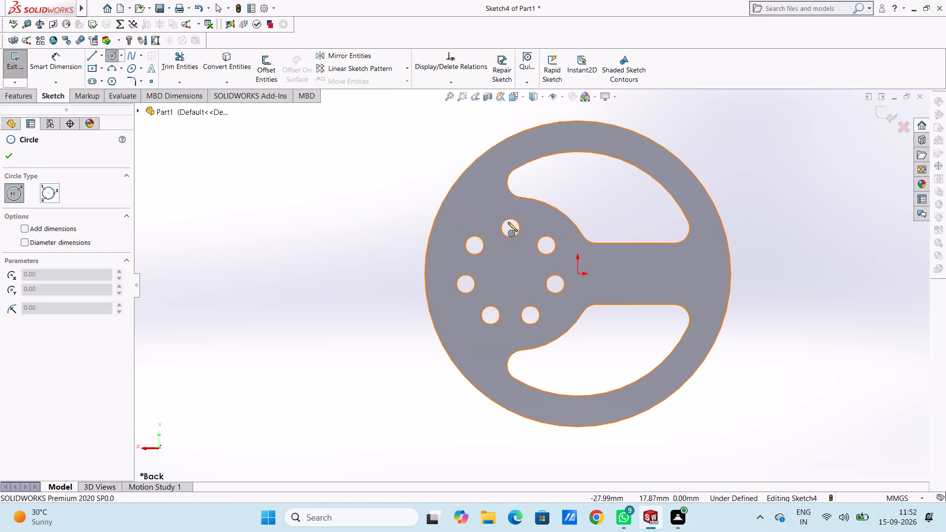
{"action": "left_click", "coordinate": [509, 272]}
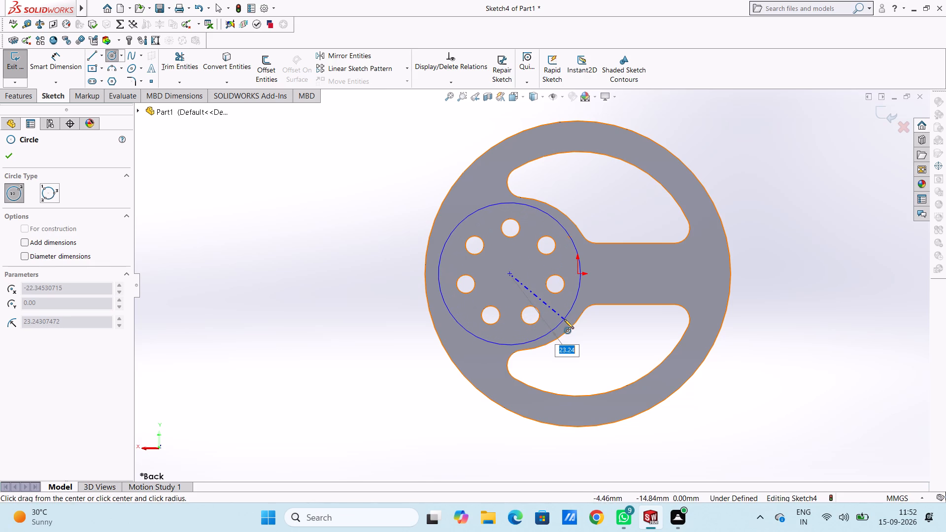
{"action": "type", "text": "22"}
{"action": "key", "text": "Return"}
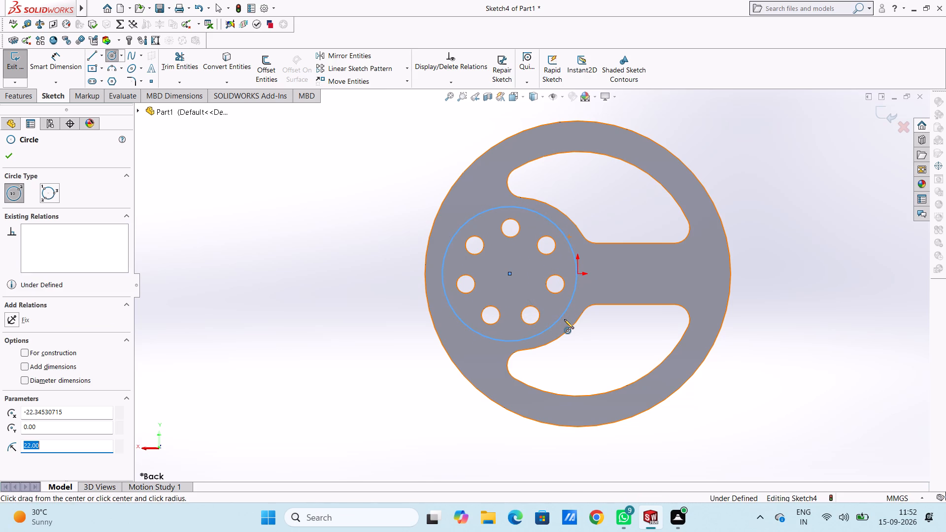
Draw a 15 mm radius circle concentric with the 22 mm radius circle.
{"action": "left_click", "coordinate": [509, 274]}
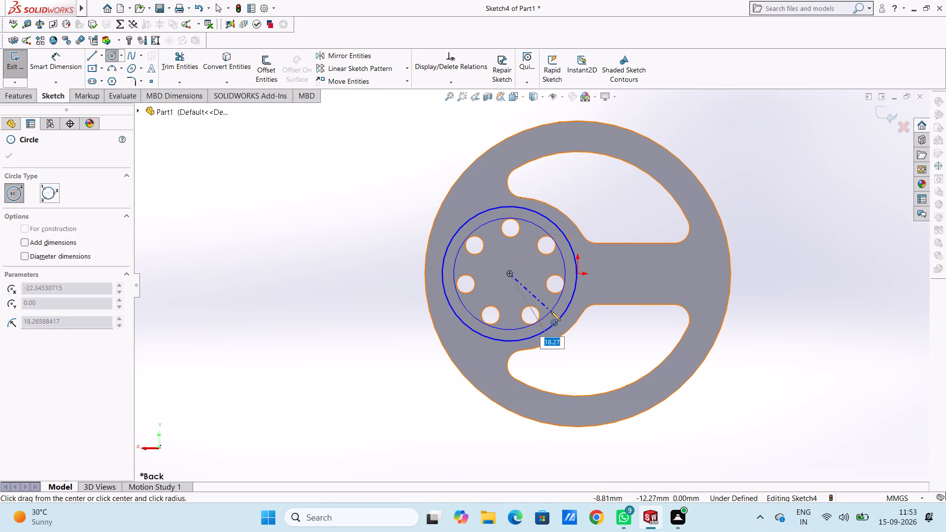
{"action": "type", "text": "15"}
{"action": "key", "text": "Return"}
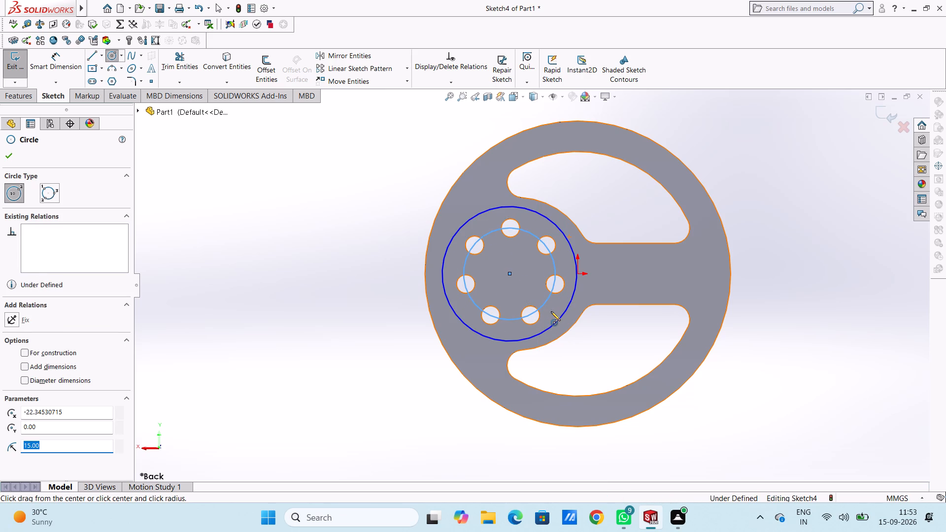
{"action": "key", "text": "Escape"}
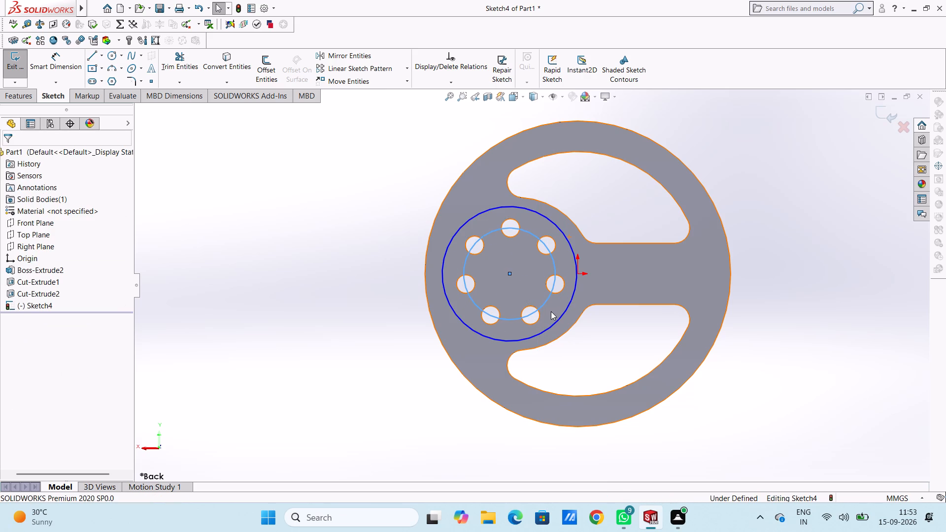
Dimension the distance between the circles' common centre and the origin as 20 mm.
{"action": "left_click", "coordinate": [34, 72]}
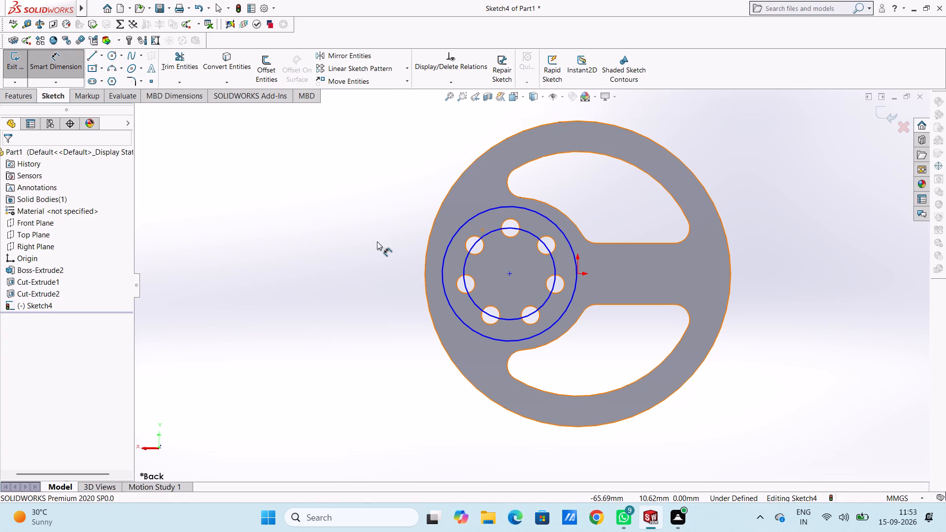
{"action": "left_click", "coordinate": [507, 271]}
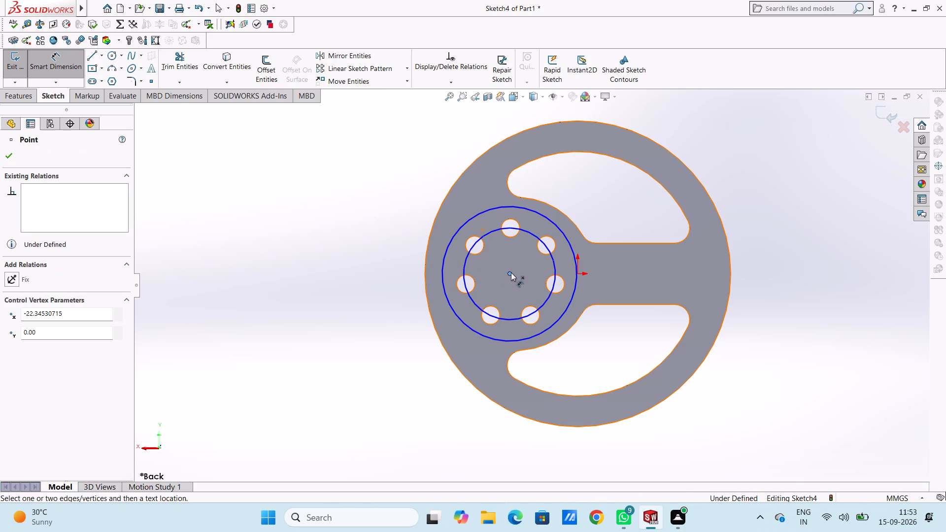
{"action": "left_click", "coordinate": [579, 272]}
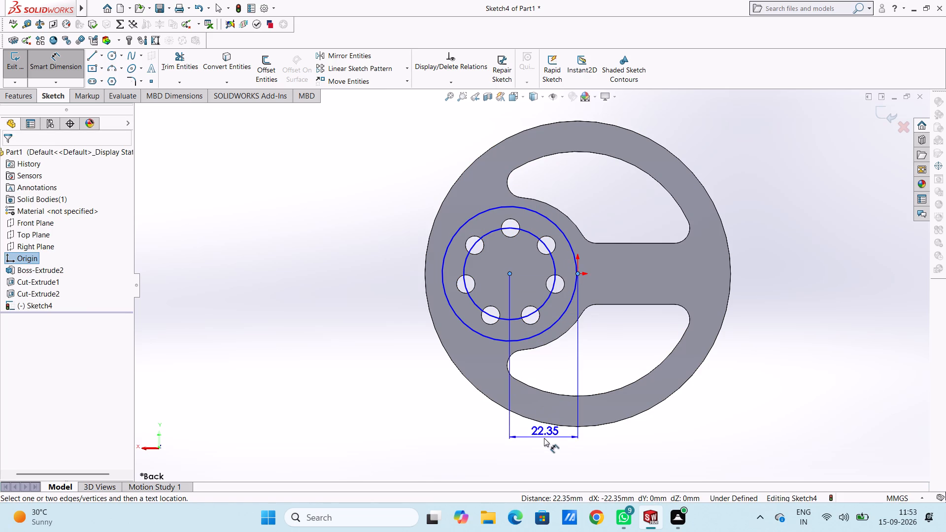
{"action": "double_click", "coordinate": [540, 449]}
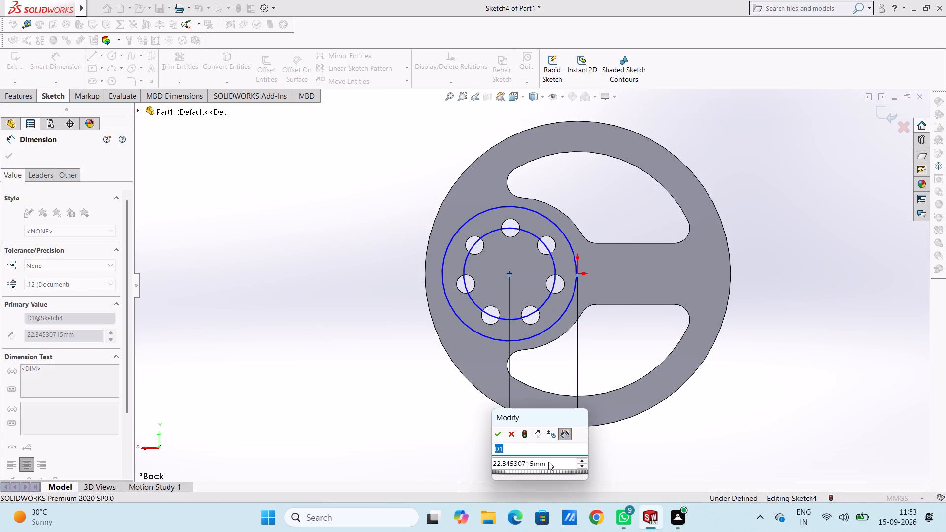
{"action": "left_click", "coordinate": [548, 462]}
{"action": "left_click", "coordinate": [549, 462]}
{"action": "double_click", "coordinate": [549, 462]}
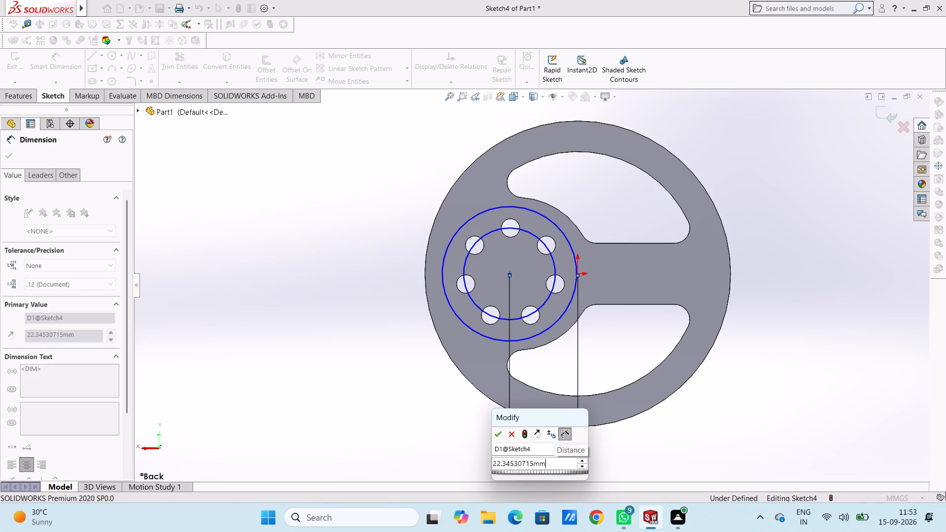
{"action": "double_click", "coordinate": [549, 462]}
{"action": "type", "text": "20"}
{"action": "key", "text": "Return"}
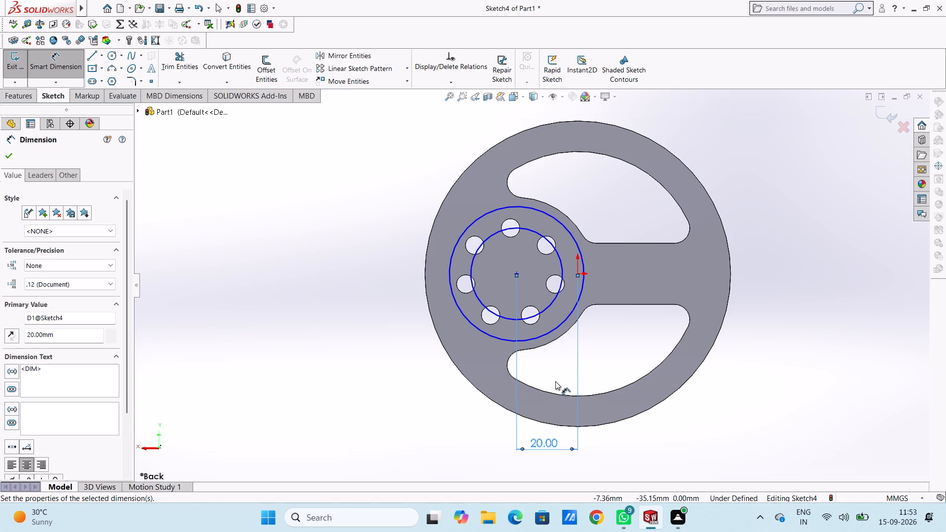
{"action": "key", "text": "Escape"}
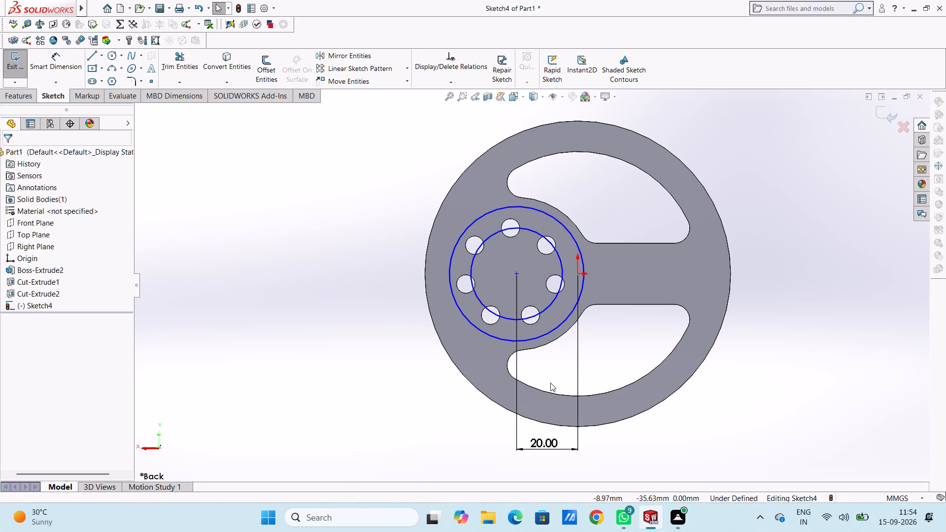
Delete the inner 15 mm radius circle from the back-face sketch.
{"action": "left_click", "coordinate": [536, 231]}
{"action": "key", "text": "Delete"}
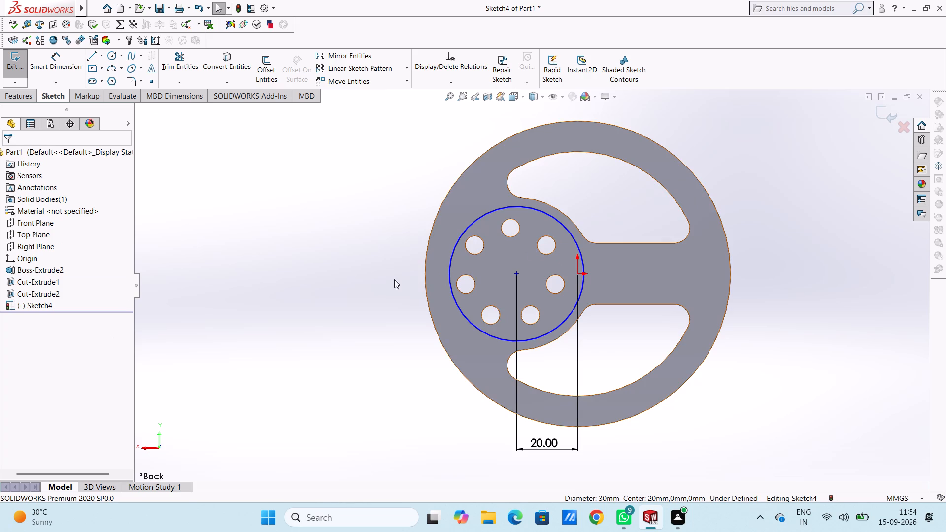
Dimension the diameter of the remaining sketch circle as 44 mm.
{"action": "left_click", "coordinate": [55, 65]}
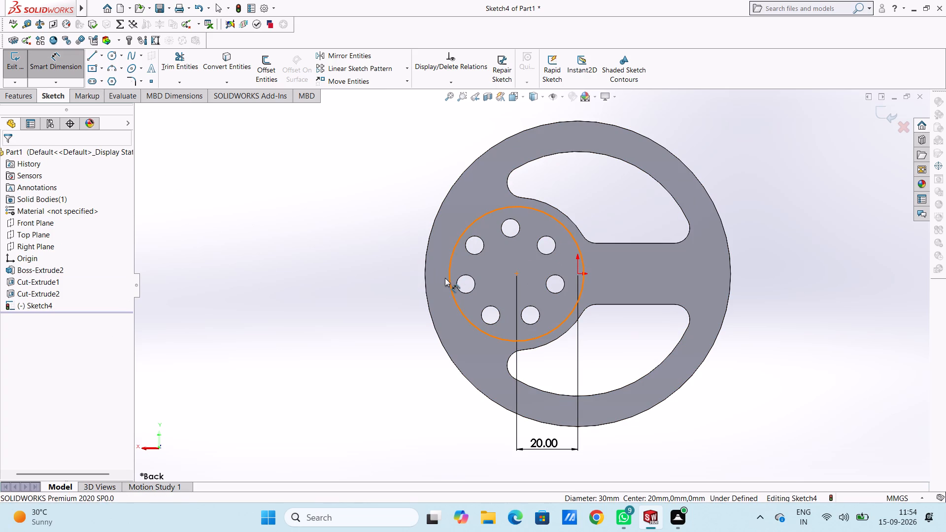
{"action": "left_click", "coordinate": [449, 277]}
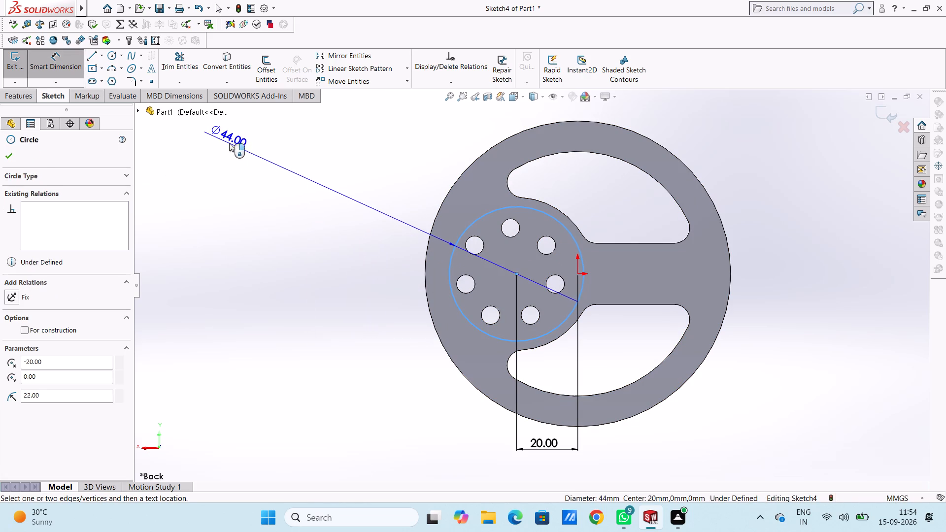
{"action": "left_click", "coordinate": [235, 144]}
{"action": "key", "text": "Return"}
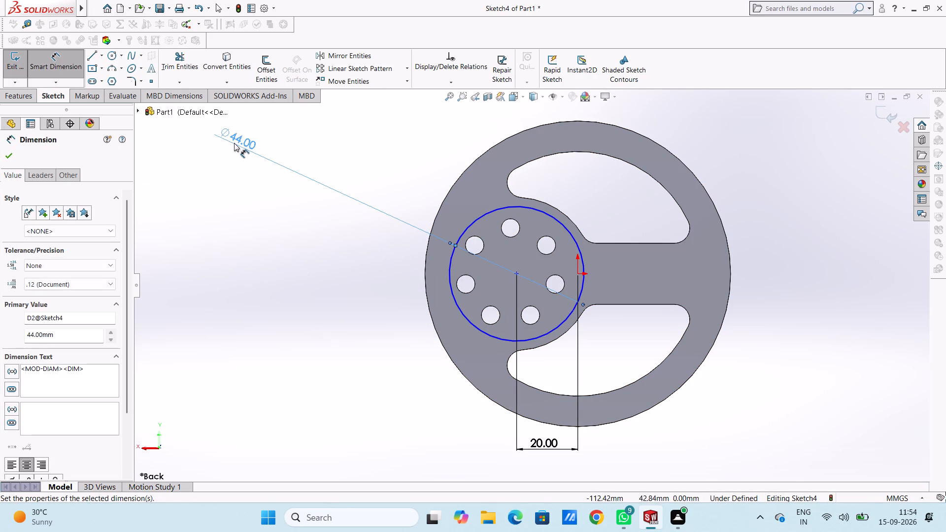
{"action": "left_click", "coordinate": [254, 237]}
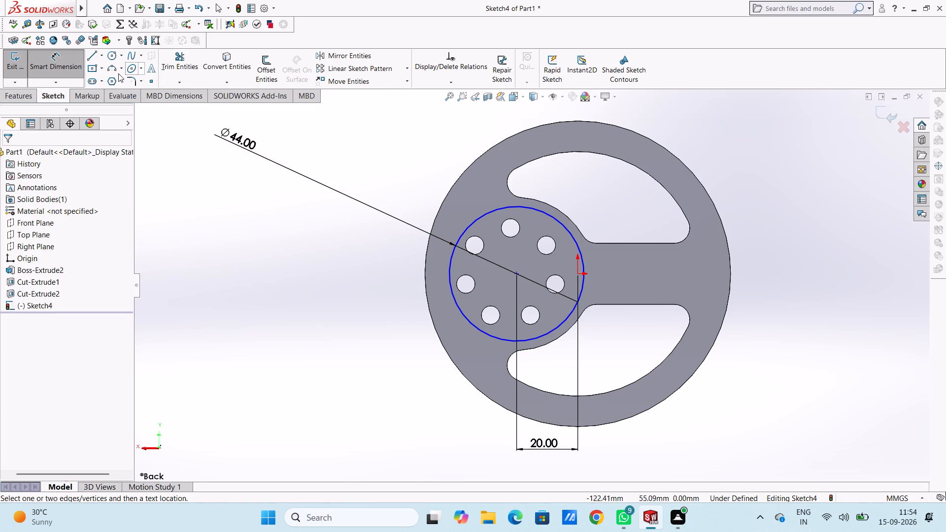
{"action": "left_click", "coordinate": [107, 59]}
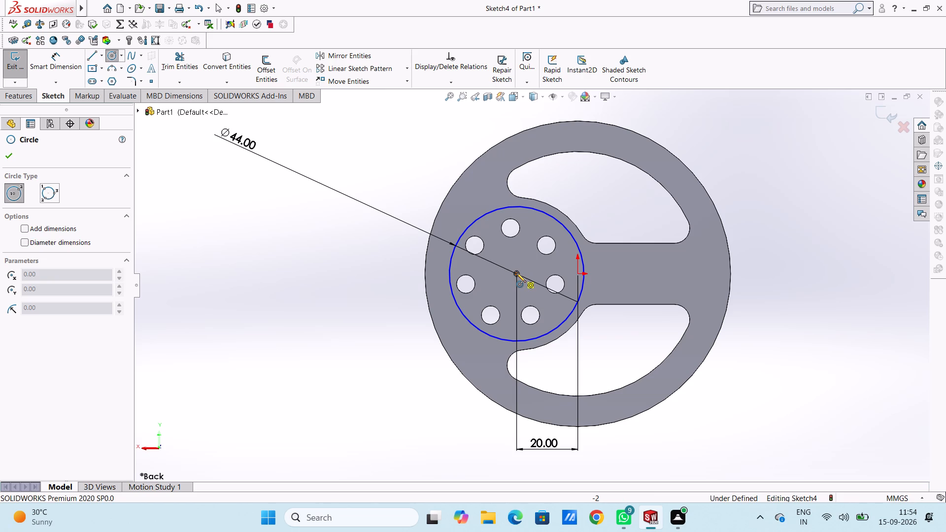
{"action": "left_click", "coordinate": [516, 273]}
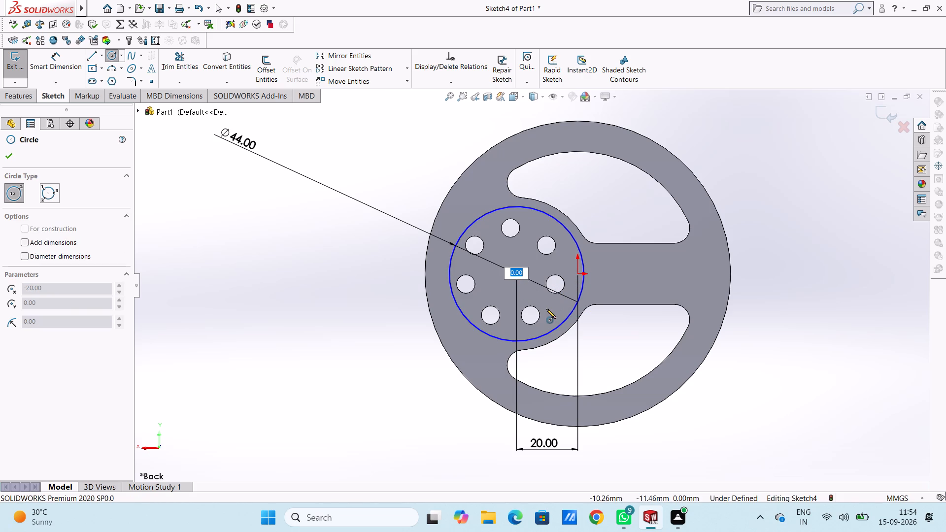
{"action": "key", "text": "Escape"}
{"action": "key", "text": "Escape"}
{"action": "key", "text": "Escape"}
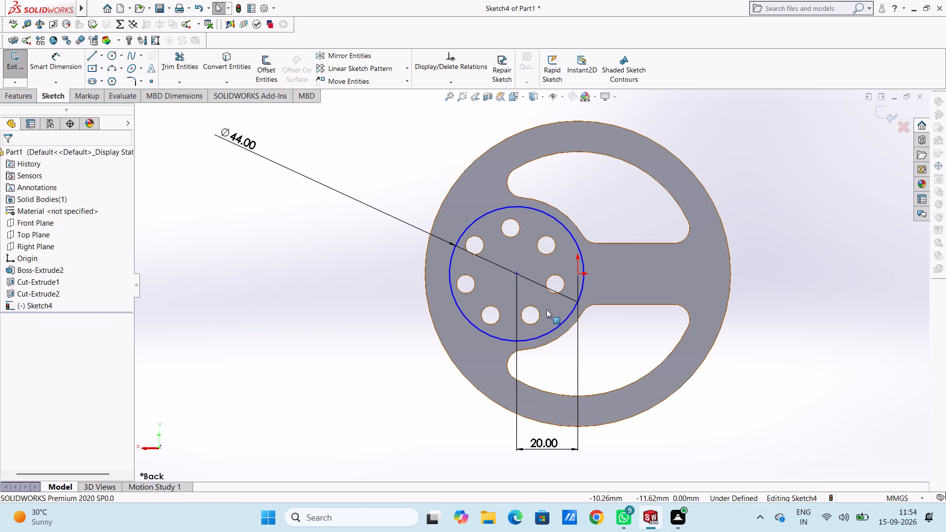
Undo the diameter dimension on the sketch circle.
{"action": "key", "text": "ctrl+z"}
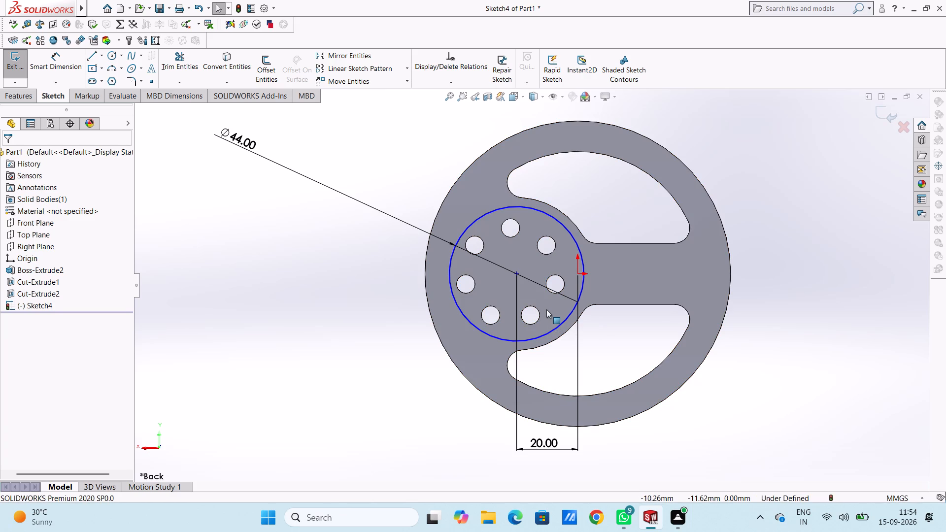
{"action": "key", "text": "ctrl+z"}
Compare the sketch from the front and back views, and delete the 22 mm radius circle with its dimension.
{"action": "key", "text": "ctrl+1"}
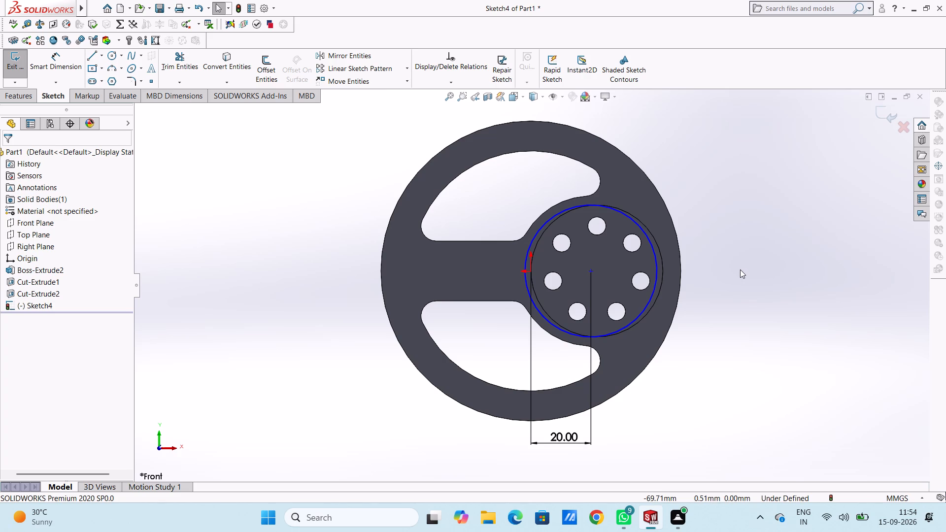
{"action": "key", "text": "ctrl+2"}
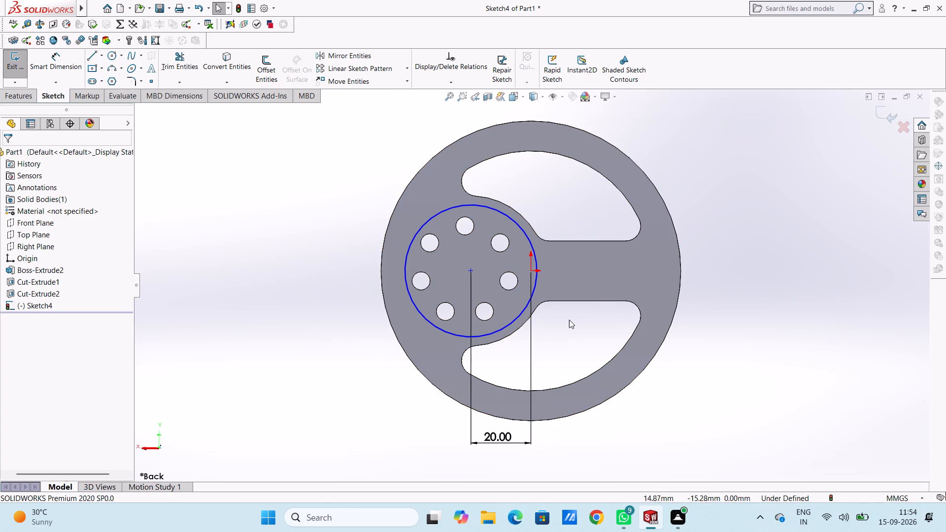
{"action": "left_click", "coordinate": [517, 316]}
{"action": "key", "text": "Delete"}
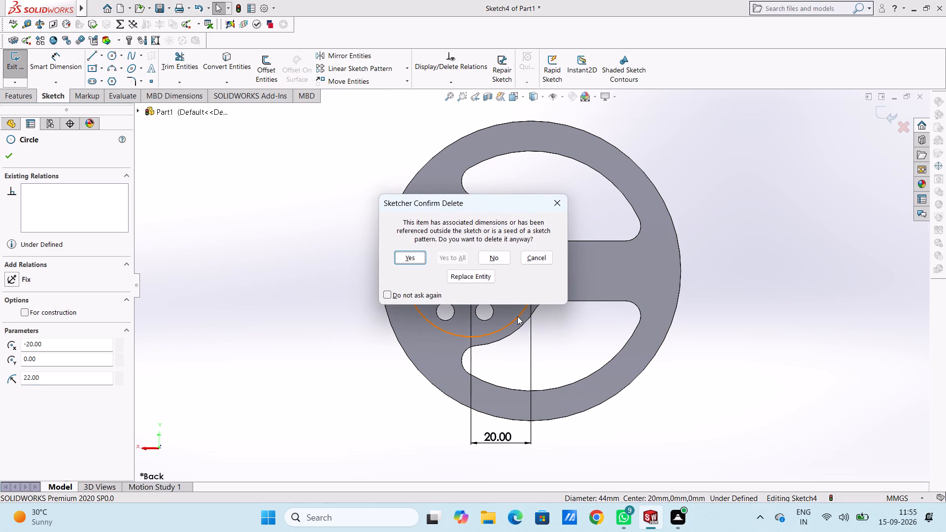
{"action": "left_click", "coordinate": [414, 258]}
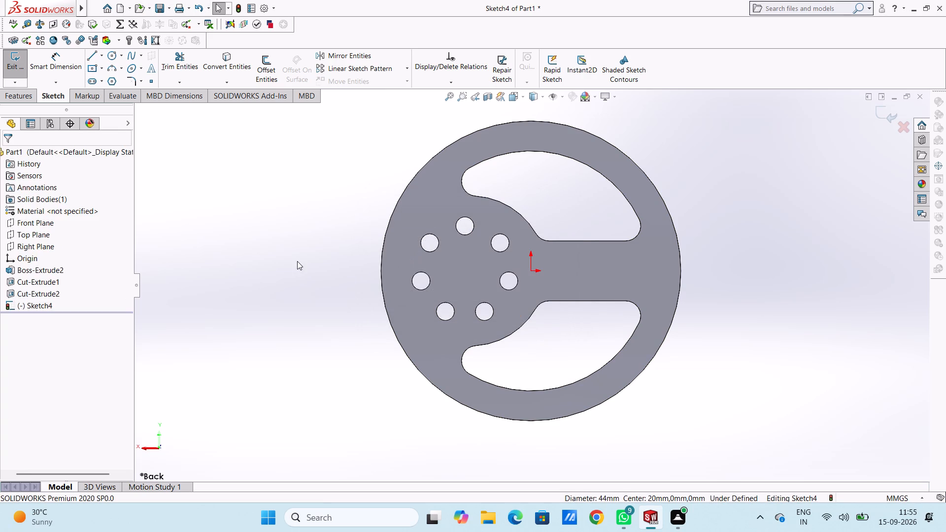
Draw a 20 mm radius circle around the seven holes, centred about 21.9 mm from the origin and level with it.
{"action": "left_click", "coordinate": [111, 59]}
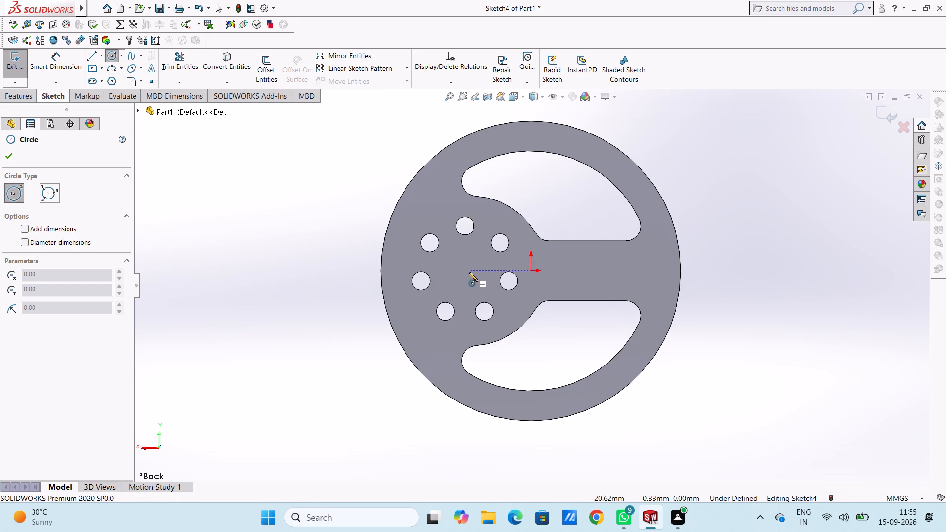
{"action": "left_click", "coordinate": [465, 273]}
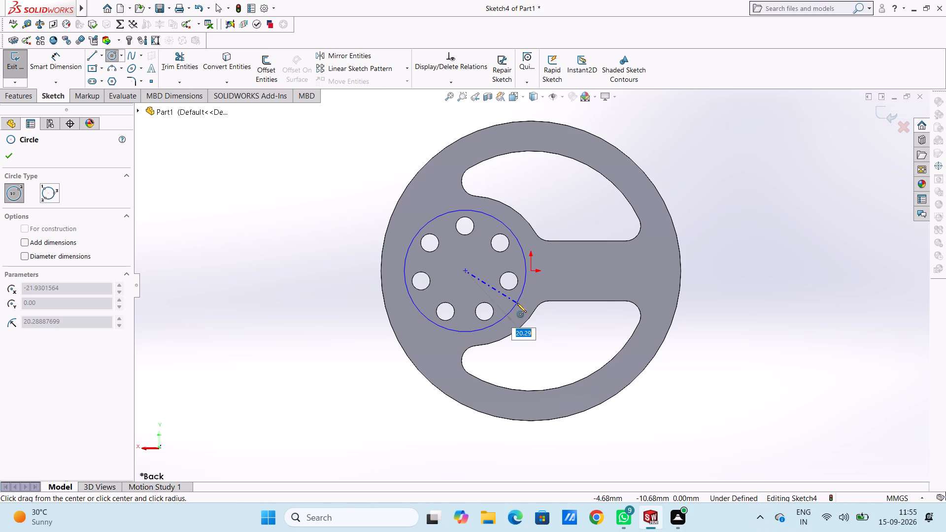
{"action": "type", "text": "20"}
{"action": "key", "text": "Return"}
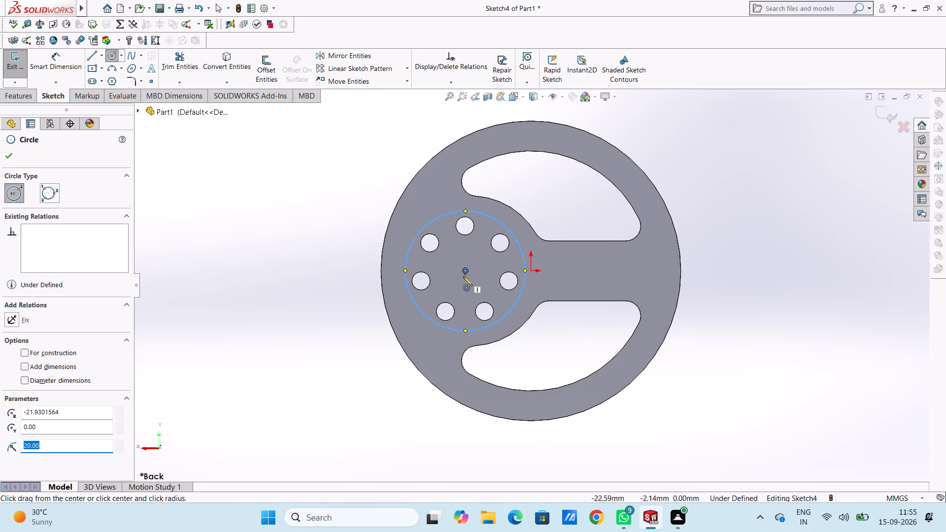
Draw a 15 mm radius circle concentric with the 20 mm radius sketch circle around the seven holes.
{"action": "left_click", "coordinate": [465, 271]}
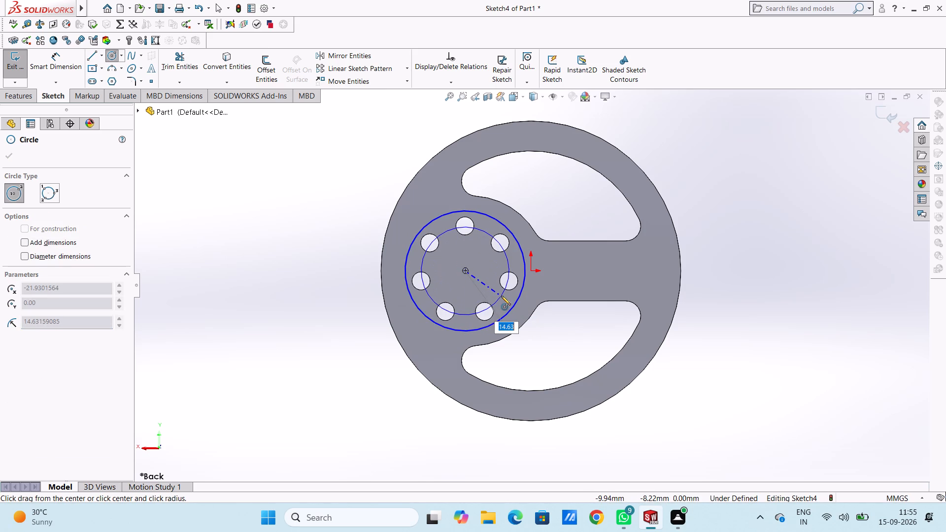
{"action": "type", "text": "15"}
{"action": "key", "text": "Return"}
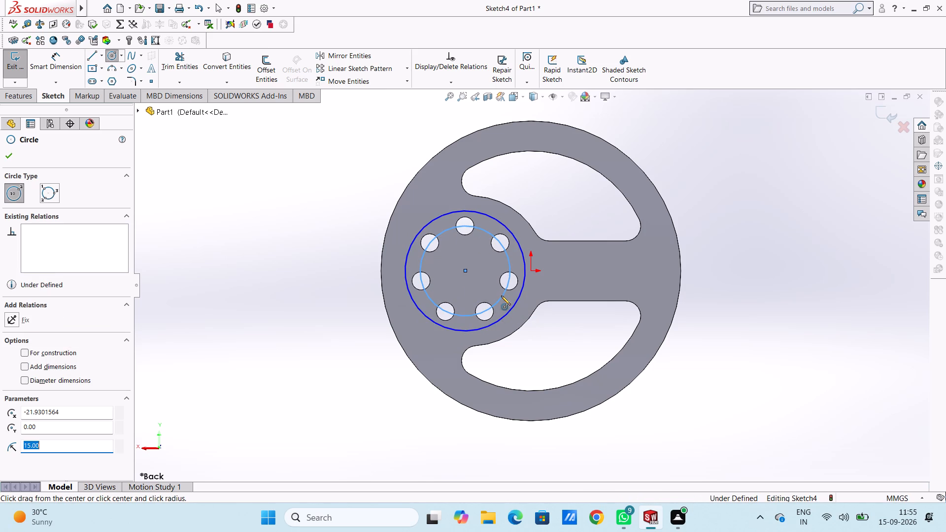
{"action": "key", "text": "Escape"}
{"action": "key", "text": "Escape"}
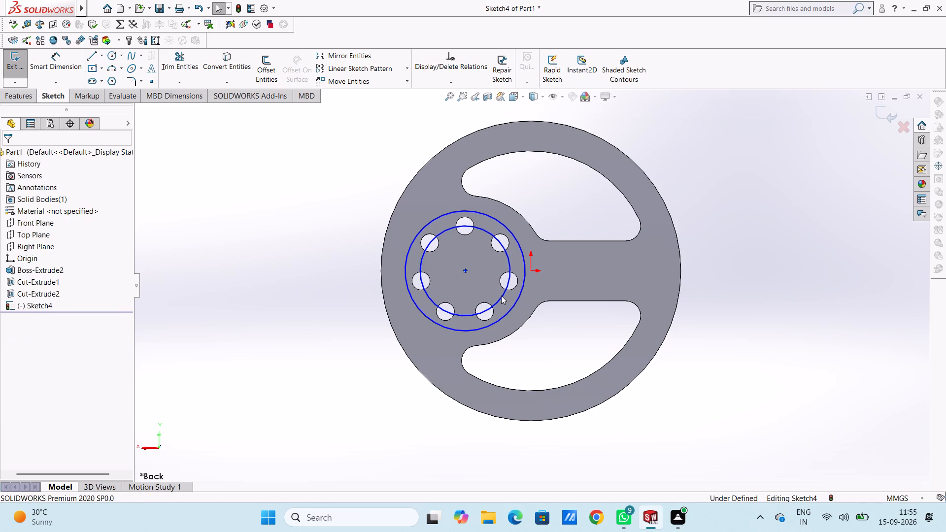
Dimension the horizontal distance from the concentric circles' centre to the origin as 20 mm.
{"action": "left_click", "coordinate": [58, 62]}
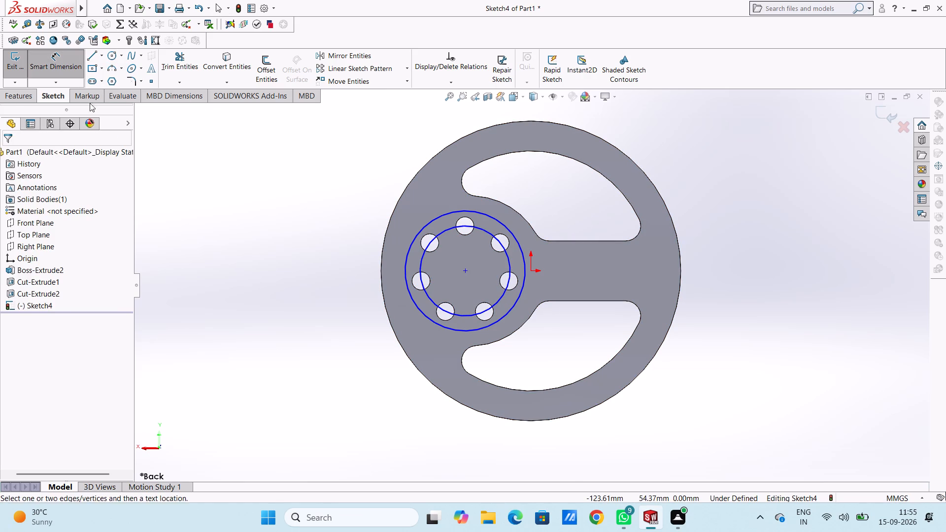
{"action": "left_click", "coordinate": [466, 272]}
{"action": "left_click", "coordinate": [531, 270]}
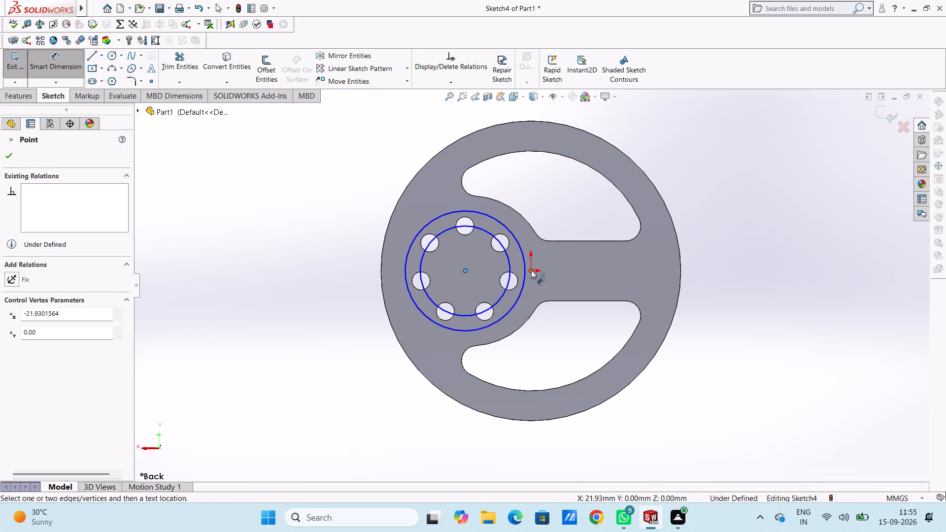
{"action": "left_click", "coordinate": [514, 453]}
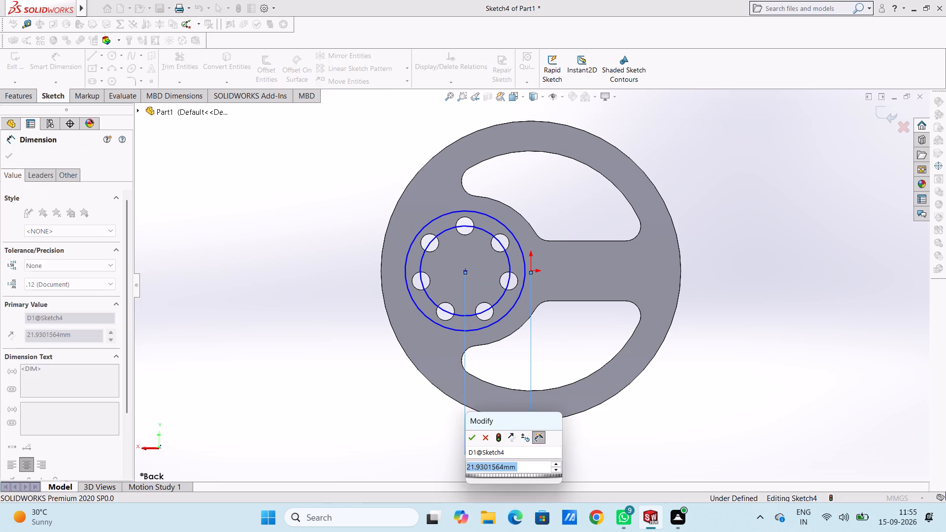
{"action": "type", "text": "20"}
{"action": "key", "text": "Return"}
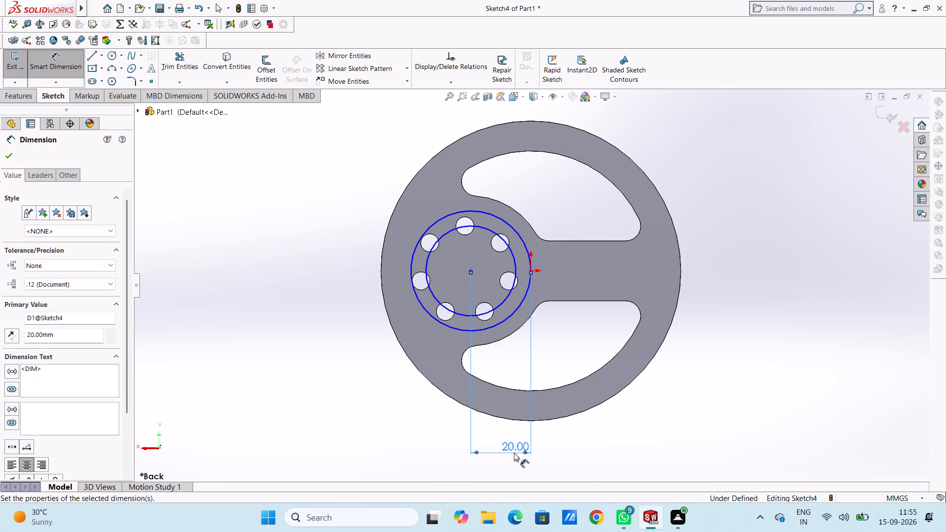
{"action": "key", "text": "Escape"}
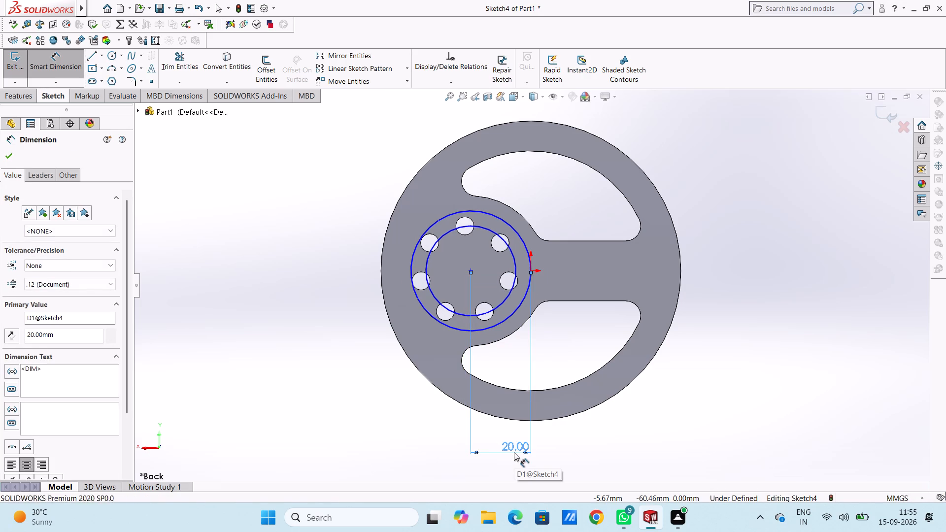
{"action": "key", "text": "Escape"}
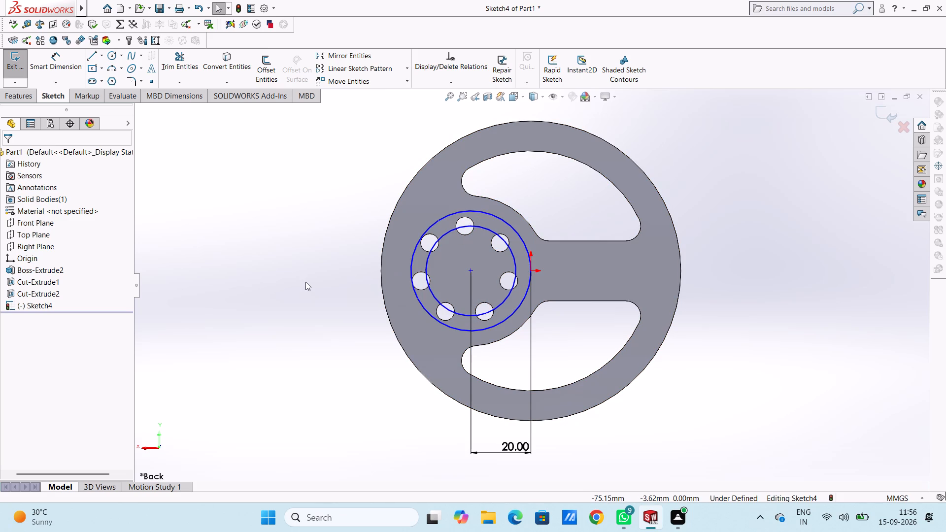
From the front view, check the recess edge's diameter and its centre offset from the sketch circles using trial dimensions.
{"action": "key", "text": "ctrl+1"}
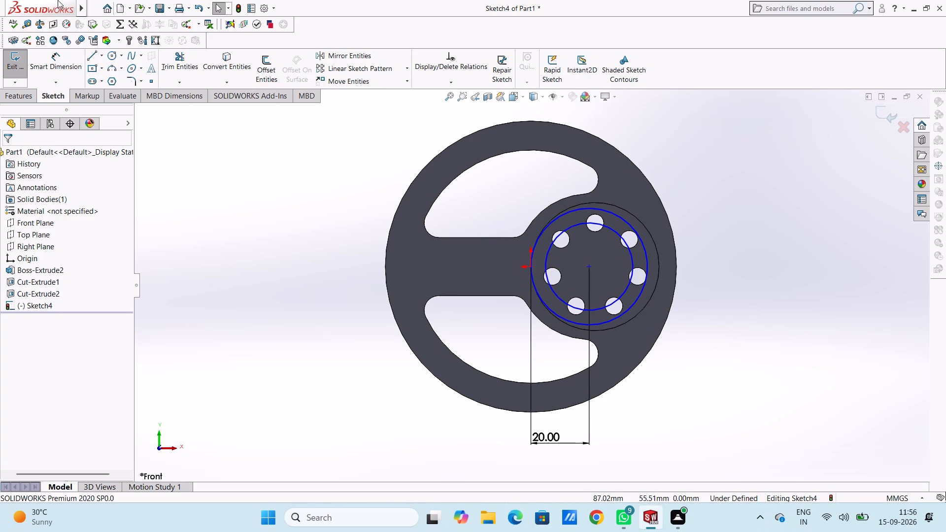
{"action": "left_click", "coordinate": [57, 70]}
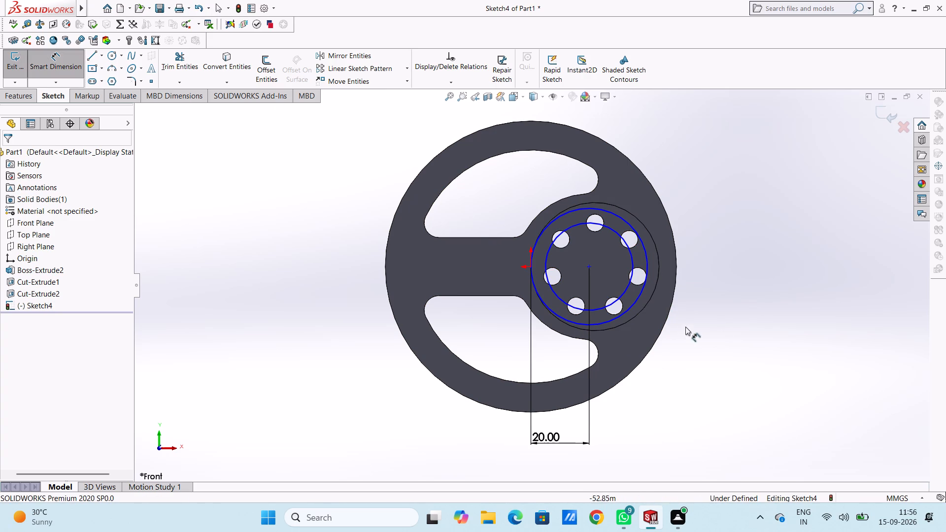
{"action": "left_click", "coordinate": [659, 272]}
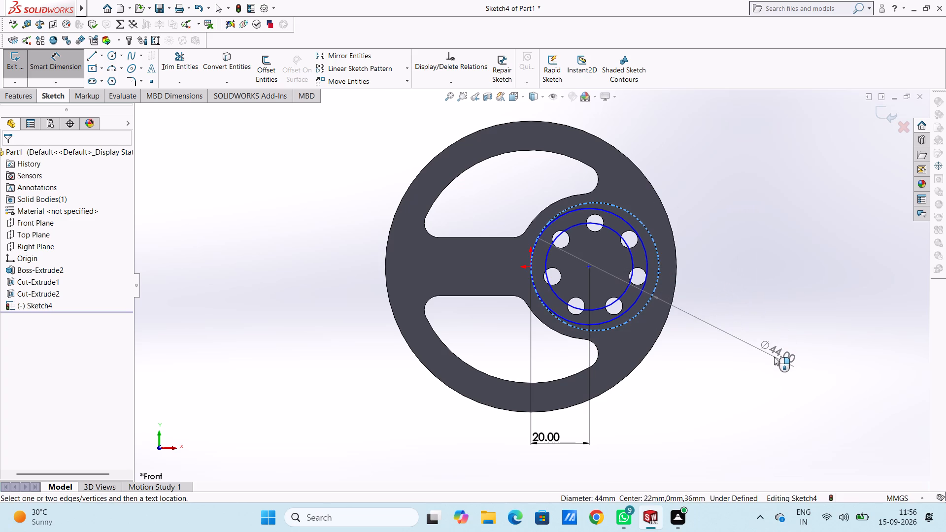
{"action": "key", "text": "Escape"}
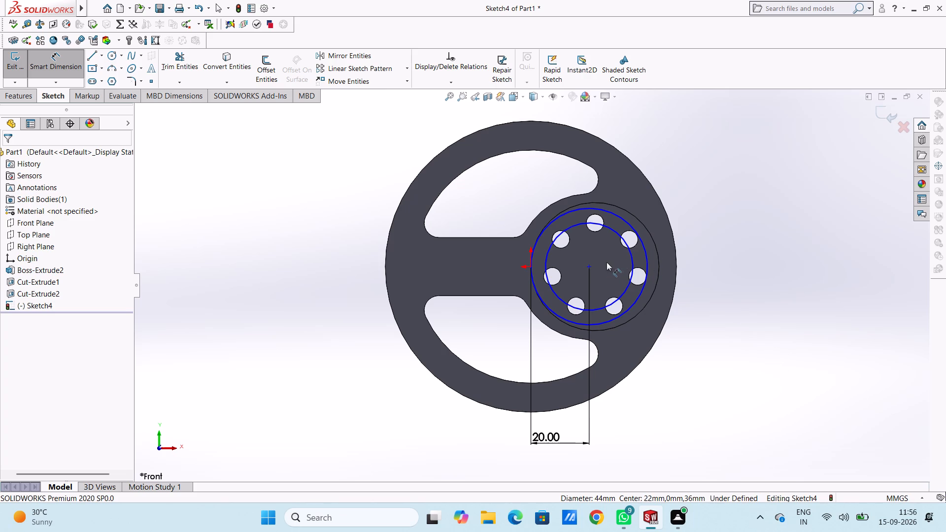
{"action": "left_click", "coordinate": [589, 266]}
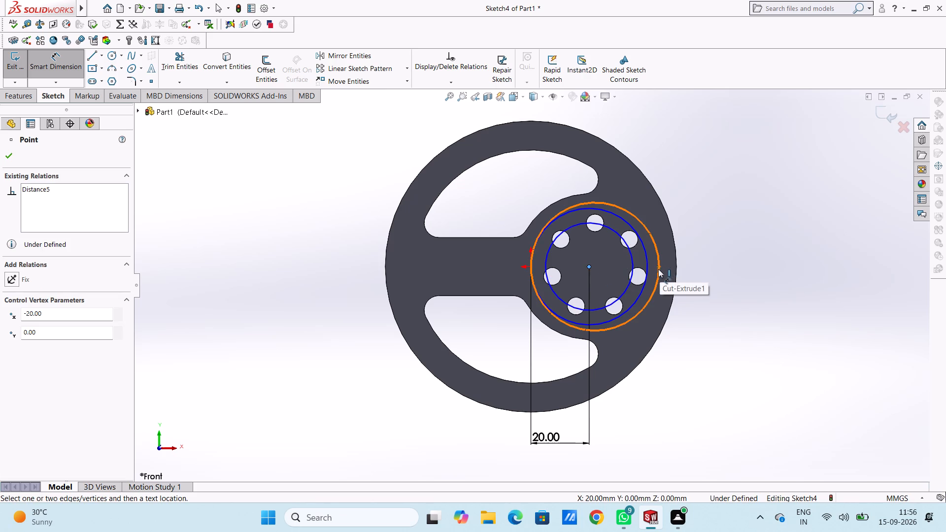
{"action": "left_click", "coordinate": [658, 266]}
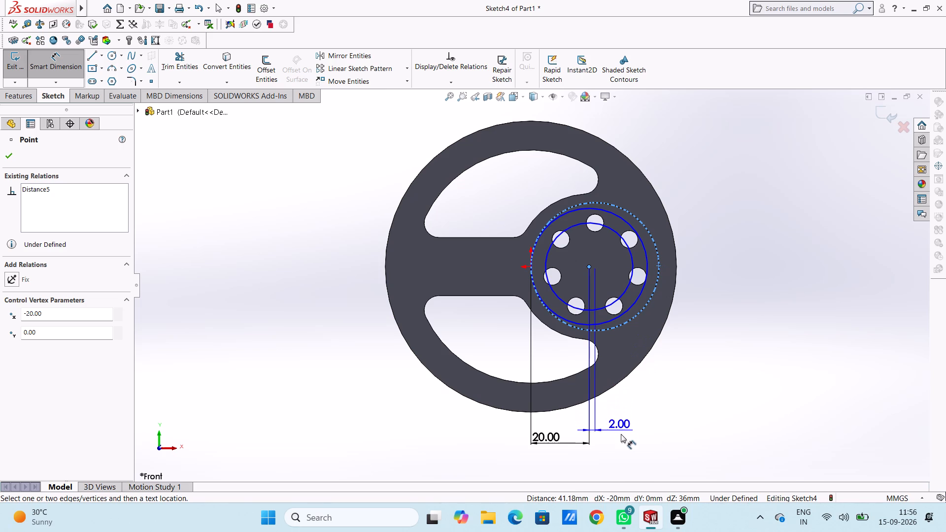
{"action": "key", "text": "Escape"}
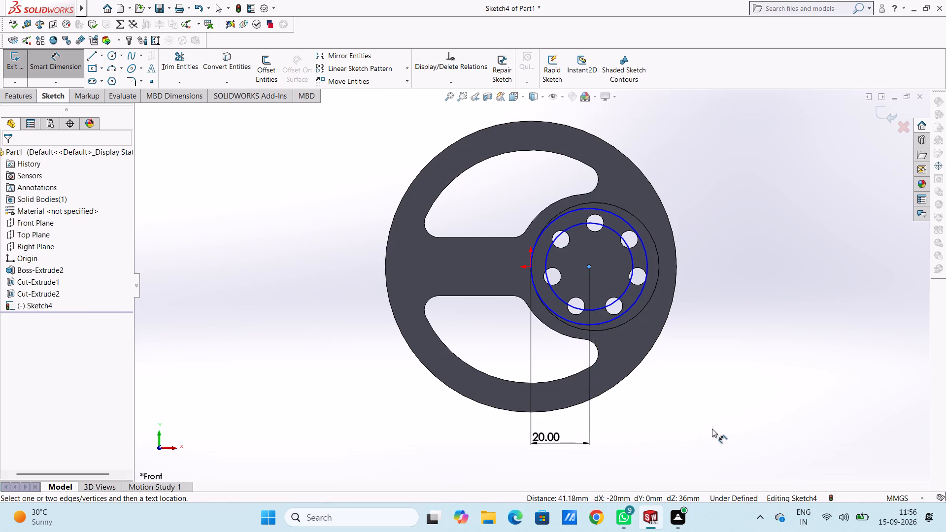
{"action": "left_click", "coordinate": [660, 267]}
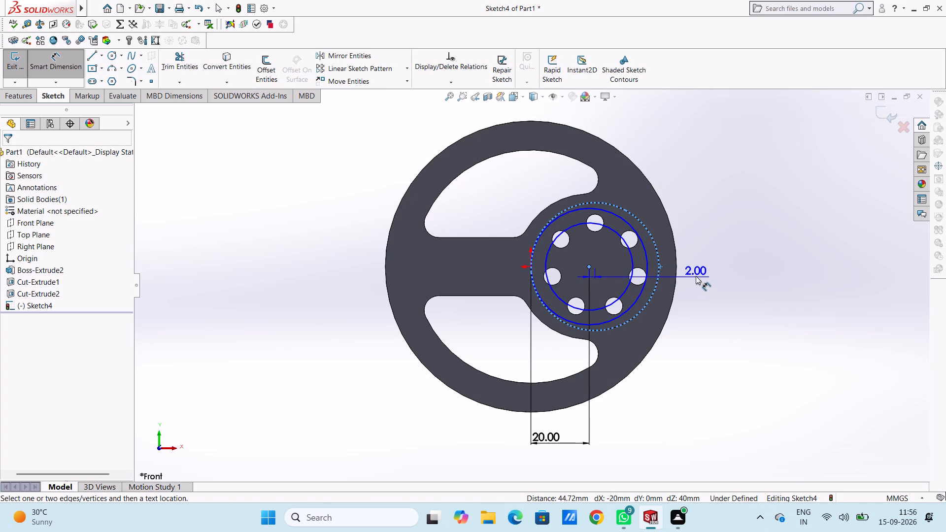
{"action": "key", "text": "Escape"}
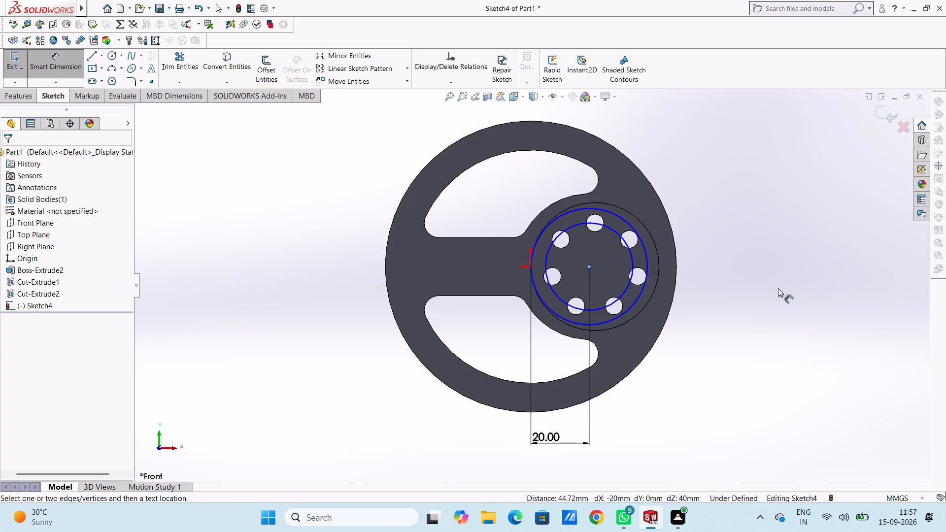
{"action": "key", "text": "Escape"}
{"action": "key", "text": "Escape"}
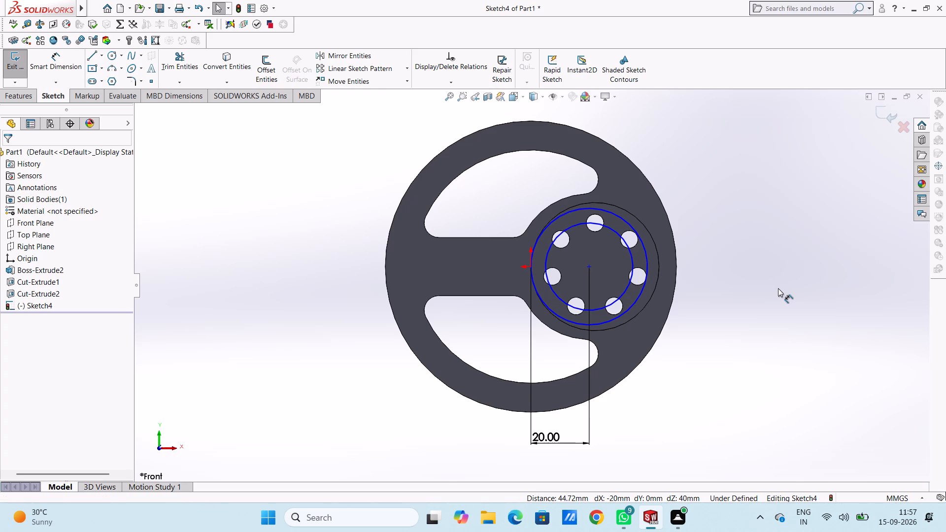
Delete the 20 mm and 15 mm radius sketch circles together with the distance dimension to the origin.
{"action": "key", "text": "ctrl+2"}
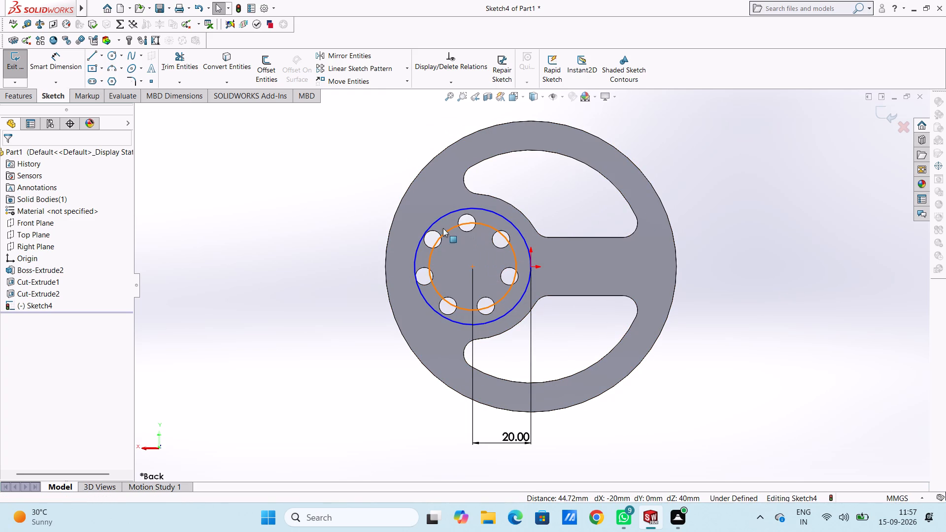
{"action": "left_click", "coordinate": [492, 212]}
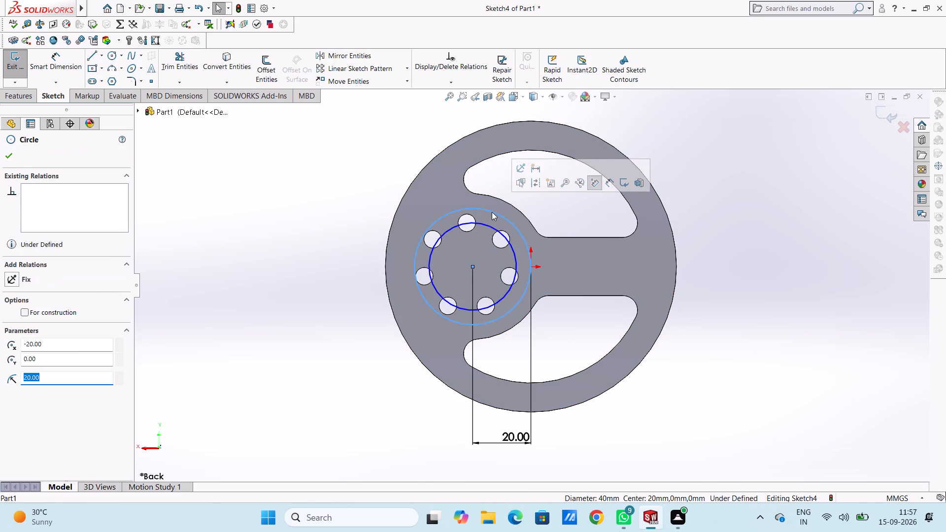
{"action": "key", "text": "Delete"}
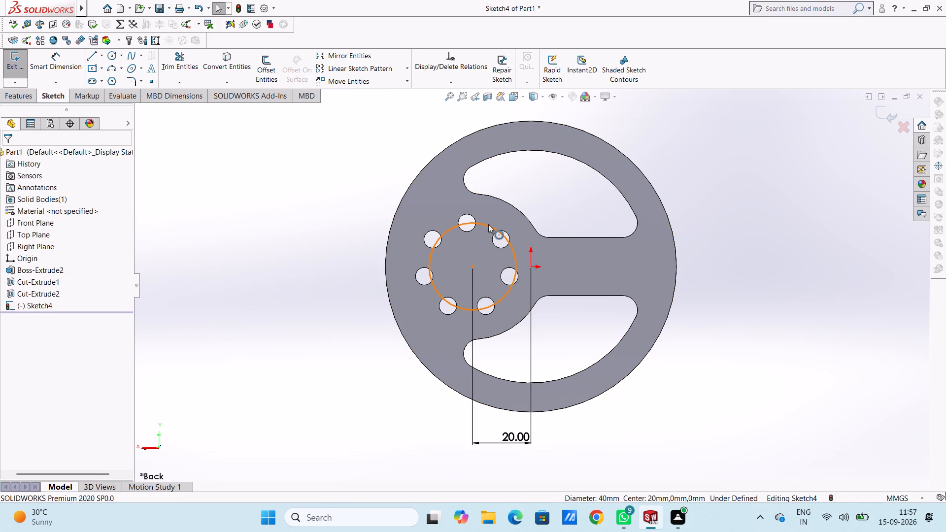
{"action": "left_click", "coordinate": [488, 224]}
{"action": "key", "text": "Delete"}
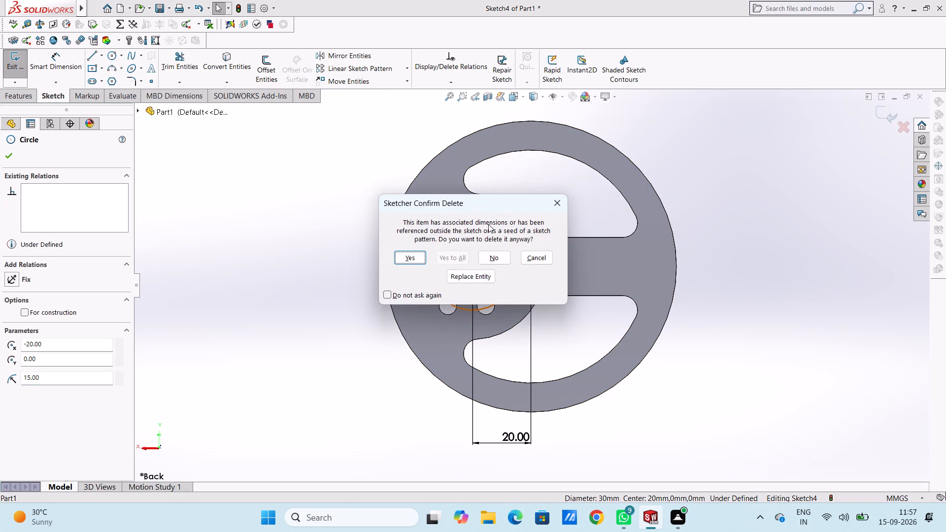
{"action": "left_click", "coordinate": [400, 258]}
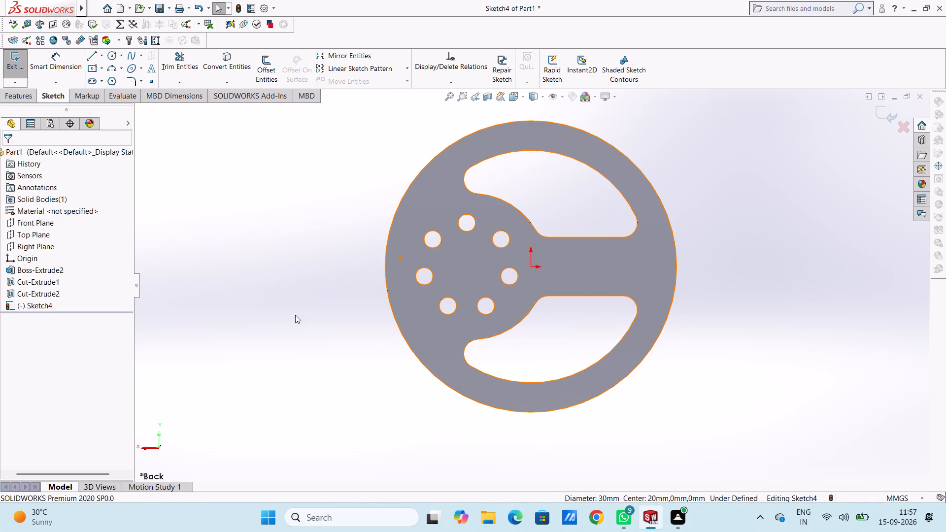
Draw a 15 mm radius circle on the back face, centred 22 mm from the origin and level with it.
{"action": "left_click", "coordinate": [108, 55]}
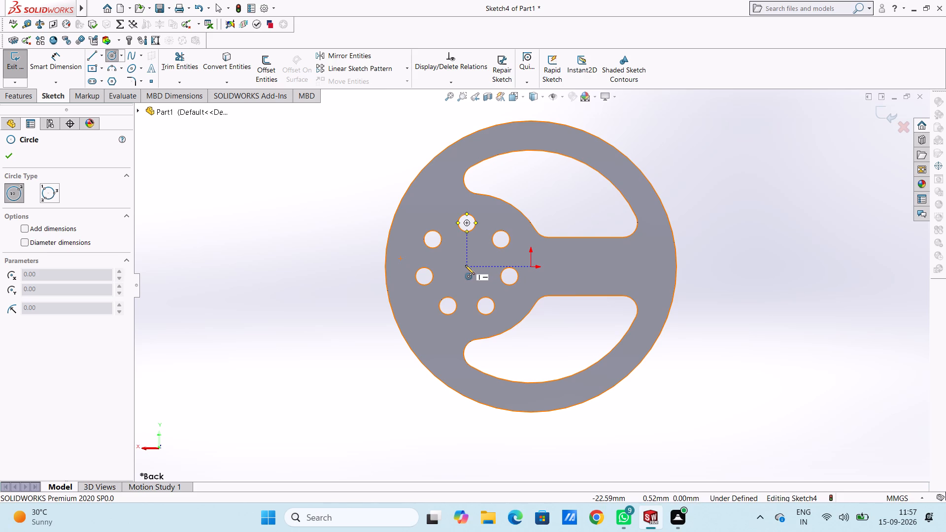
{"action": "left_click", "coordinate": [465, 265]}
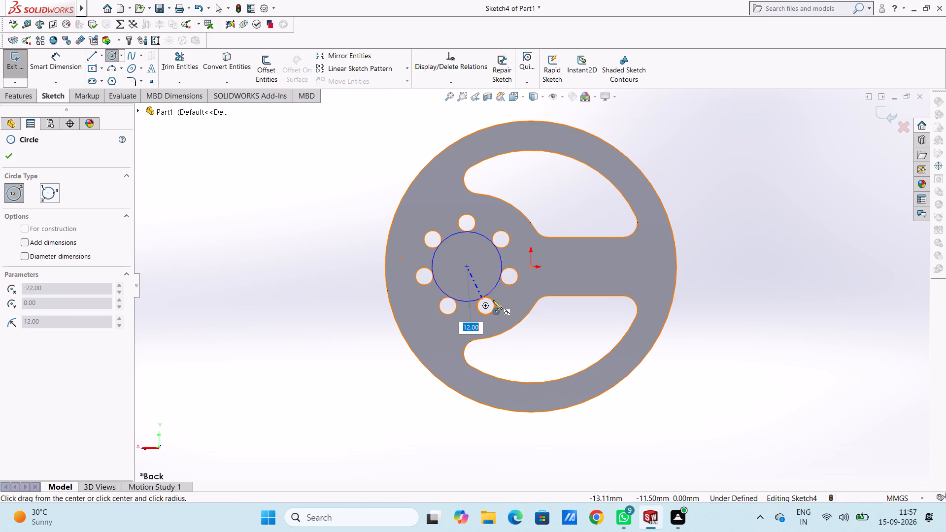
{"action": "type", "text": "15"}
{"action": "key", "text": "Return"}
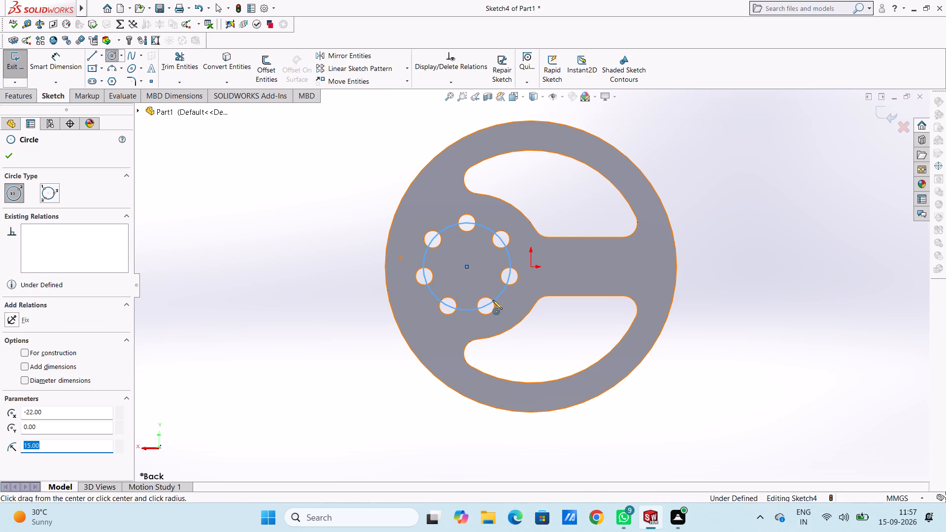
Draw a 22 mm radius circle concentric with the 15 mm radius circle around the seven holes.
{"action": "left_click", "coordinate": [467, 267]}
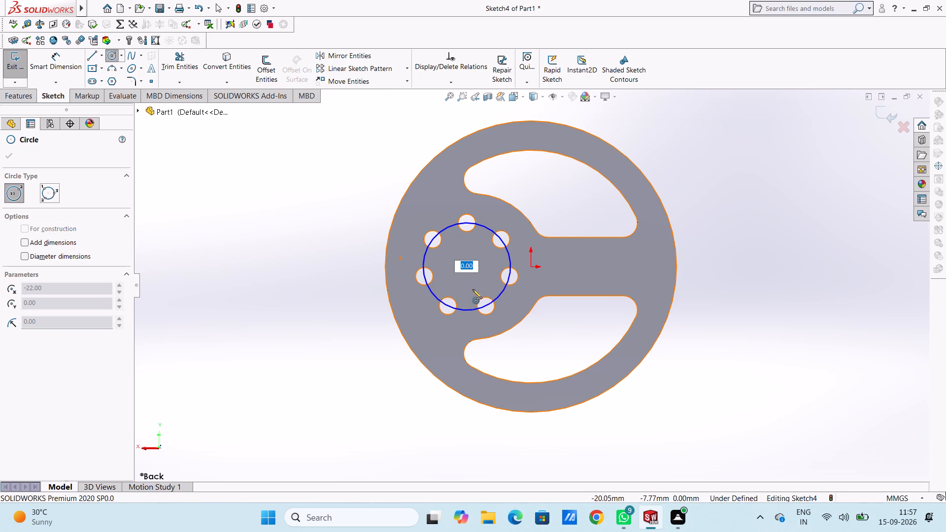
{"action": "key", "text": "Escape"}
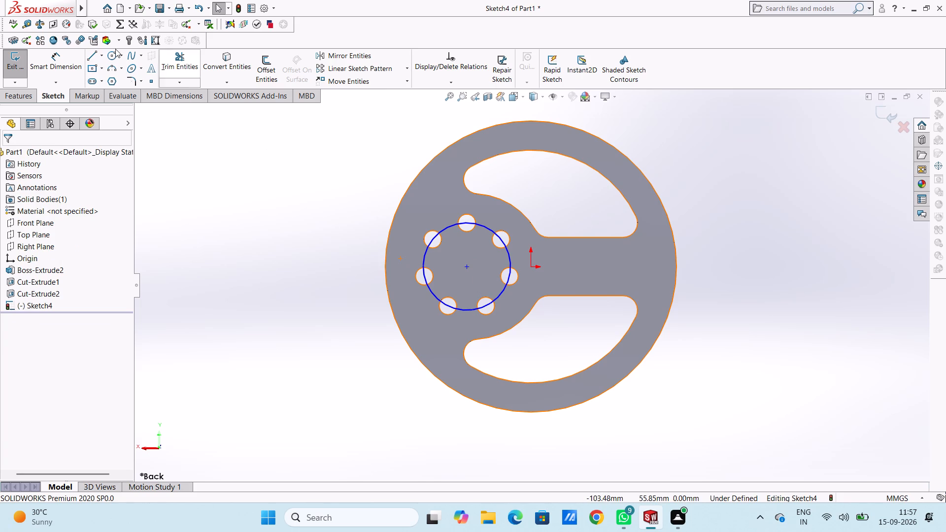
{"action": "left_click", "coordinate": [113, 55]}
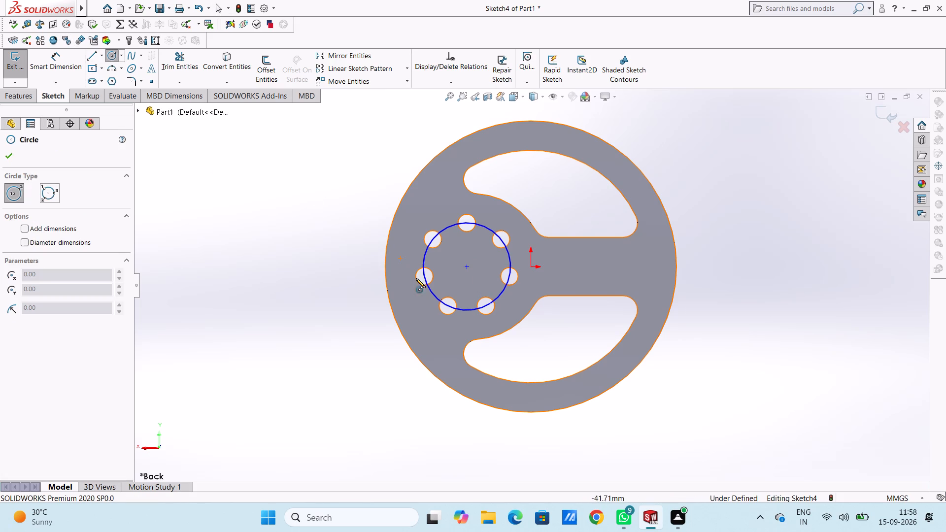
{"action": "left_click", "coordinate": [467, 265]}
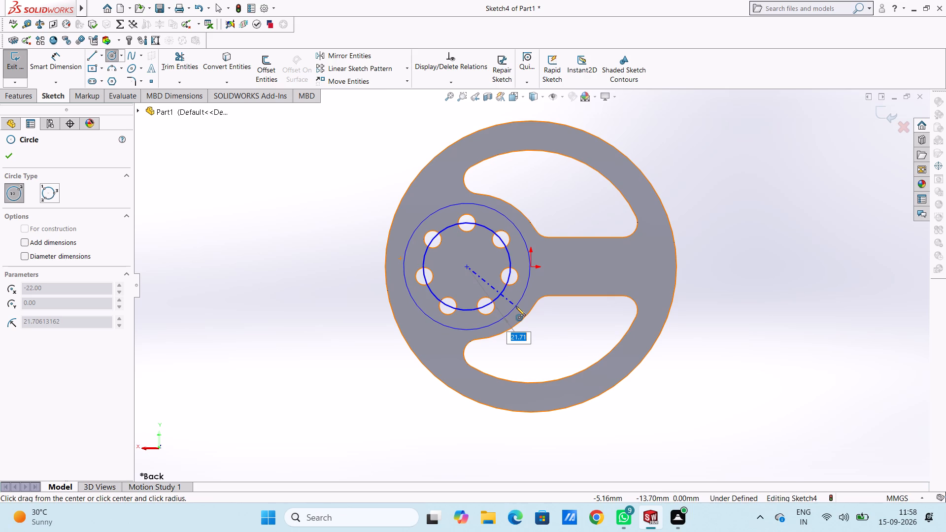
{"action": "type", "text": "22"}
{"action": "key", "text": "Return"}
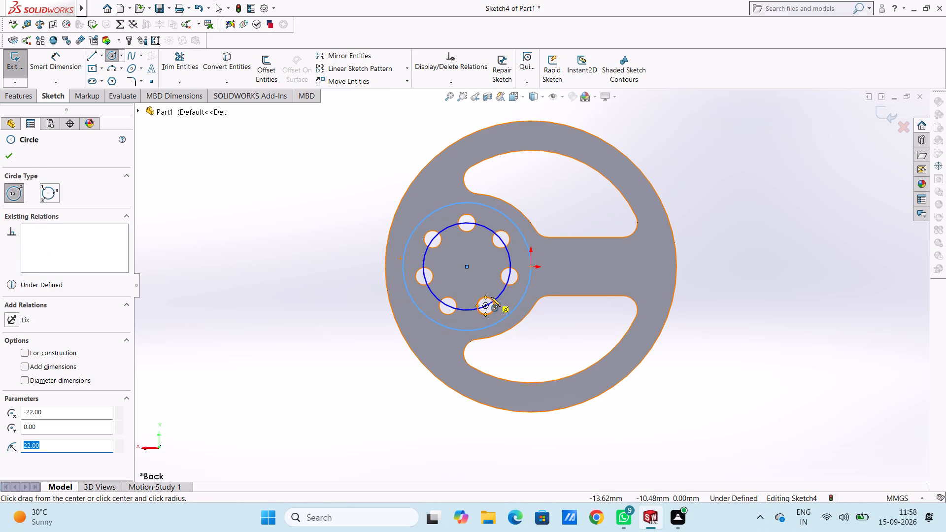
{"action": "key", "text": "Escape"}
{"action": "key", "text": "Escape"}
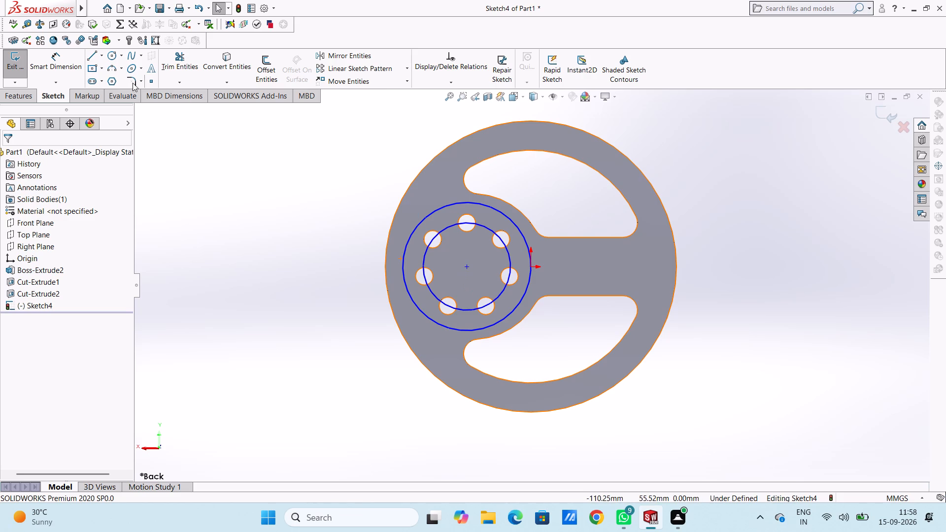
Dimension the diameters of the outer and inner concentric sketch circles around the seven holes.
{"action": "left_click", "coordinate": [57, 64]}
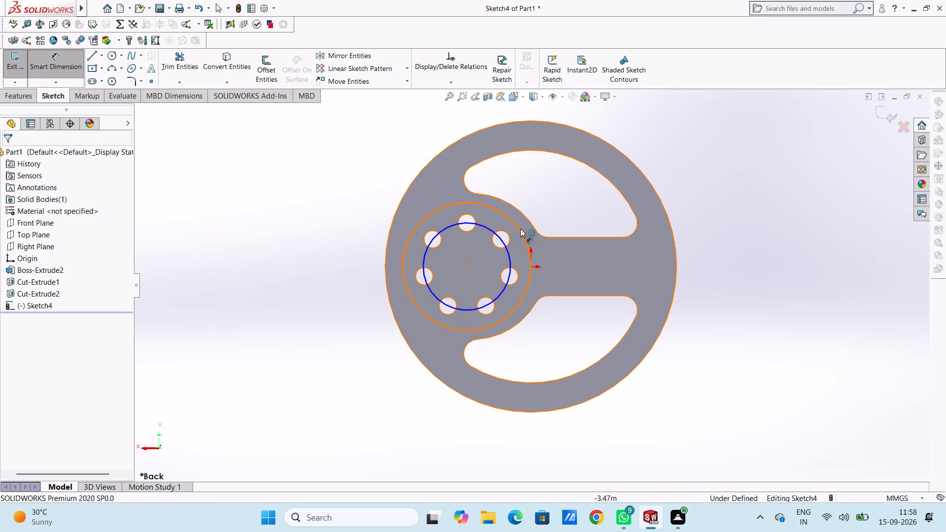
{"action": "left_click", "coordinate": [519, 230]}
{"action": "left_click", "coordinate": [730, 163]}
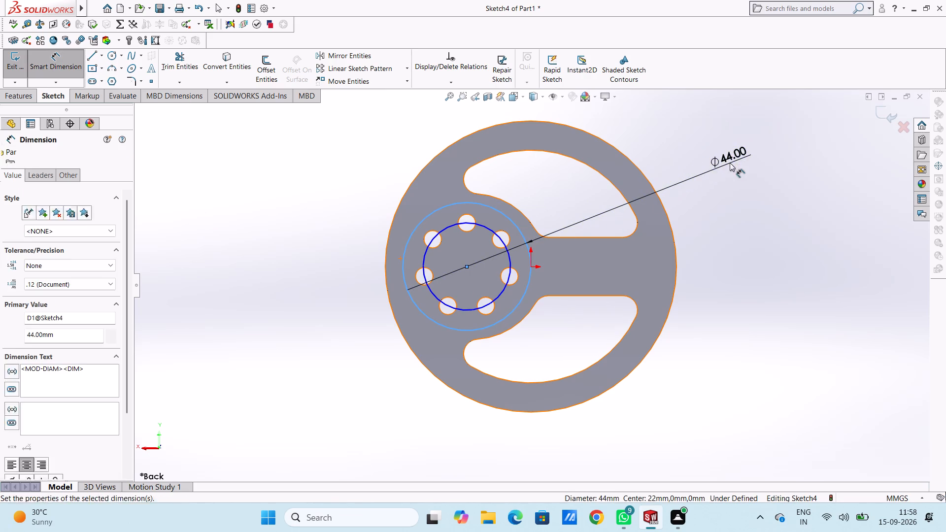
{"action": "key", "text": "Return"}
{"action": "left_click", "coordinate": [706, 170]}
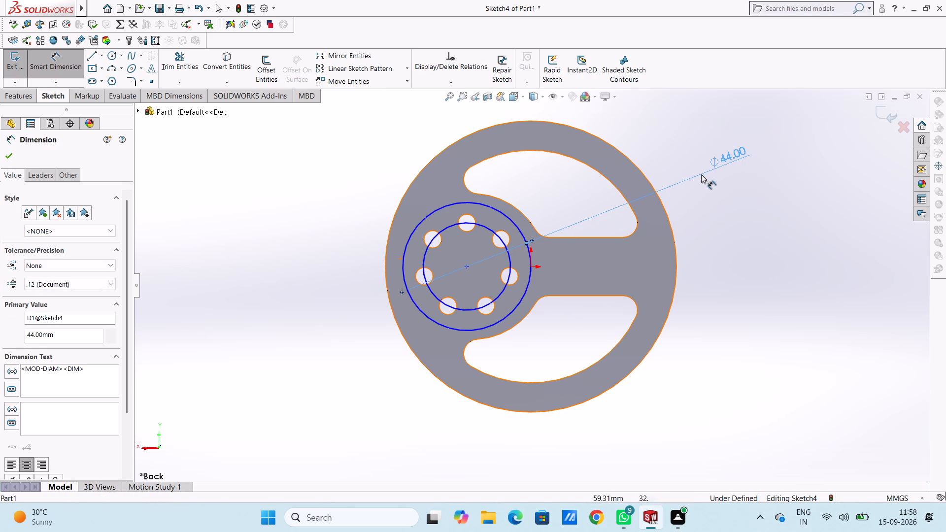
{"action": "left_click", "coordinate": [489, 227]}
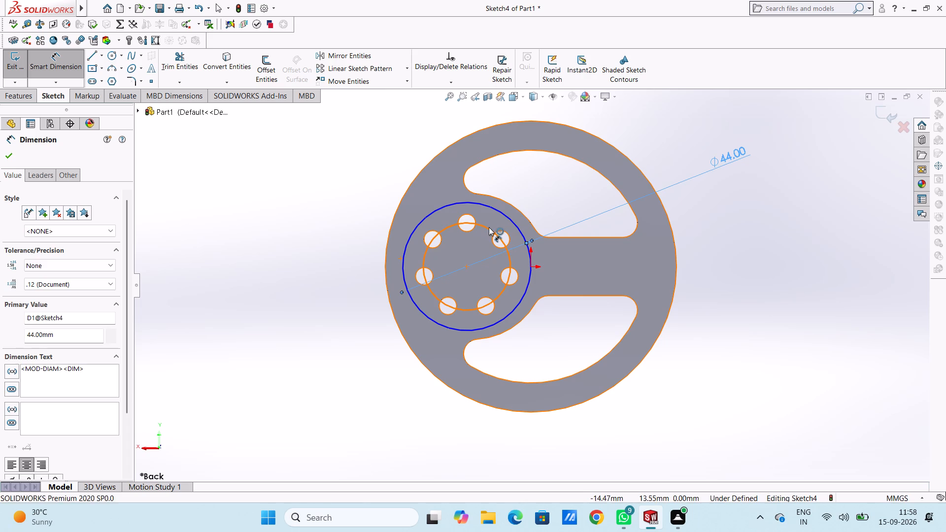
{"action": "left_click", "coordinate": [693, 131]}
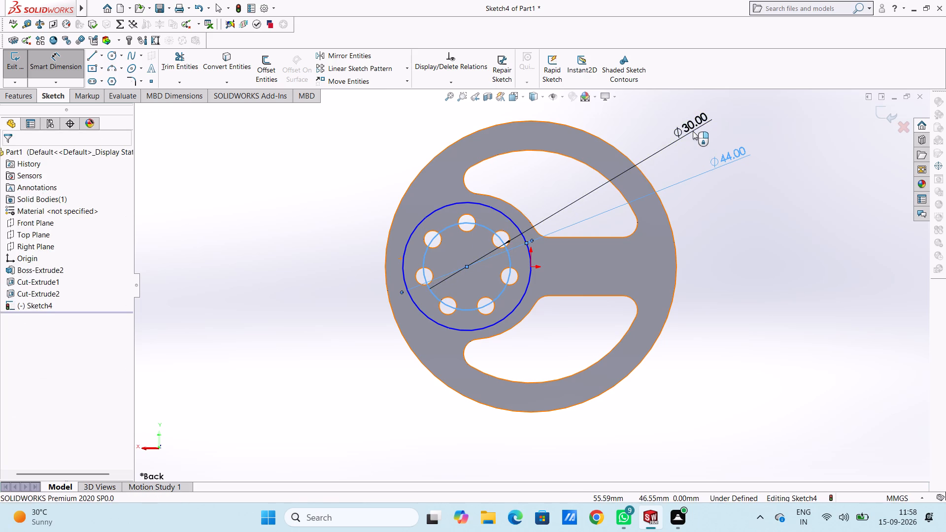
{"action": "key", "text": "Return"}
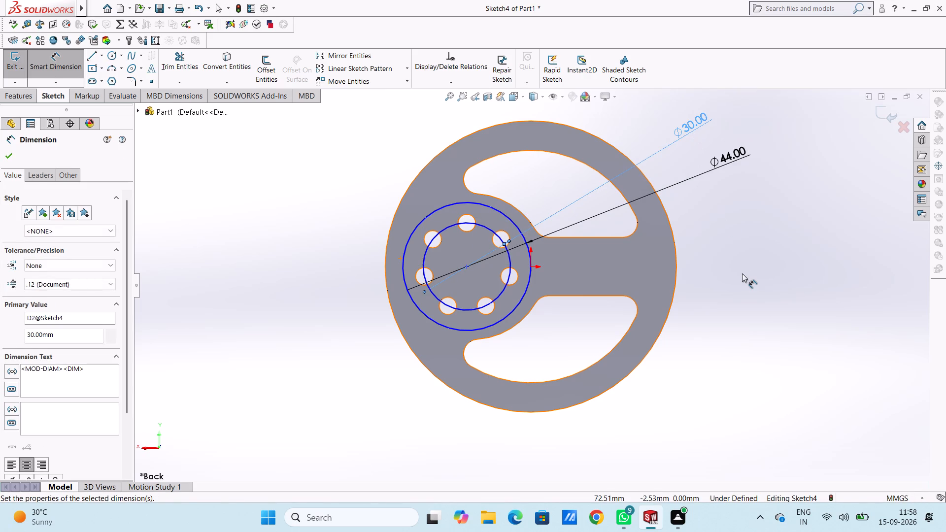
{"action": "left_click", "coordinate": [742, 273]}
{"action": "key", "text": "Escape"}
{"action": "key", "text": "Escape"}
{"action": "key", "text": "Escape"}
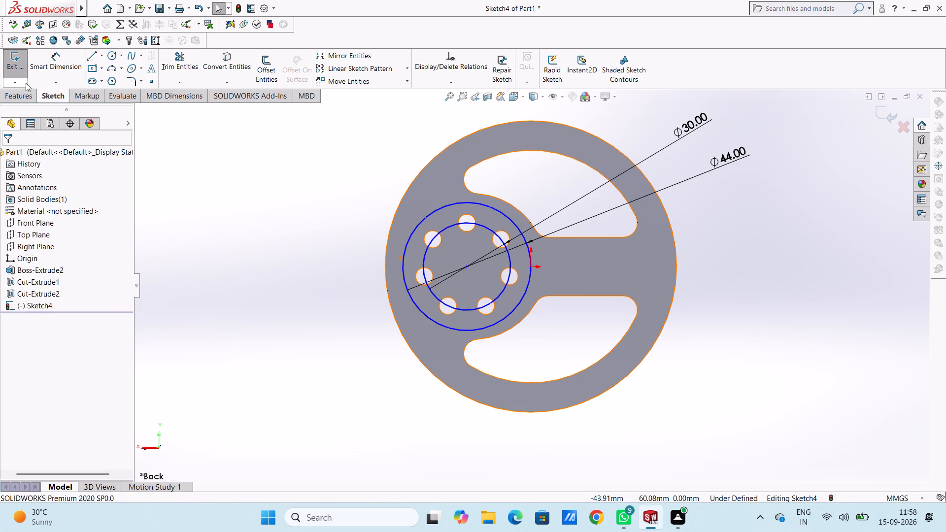
Draw a 3 mm radius circle centred on the topmost point of the inner circle, matching the hole there.
{"action": "left_click", "coordinate": [111, 57]}
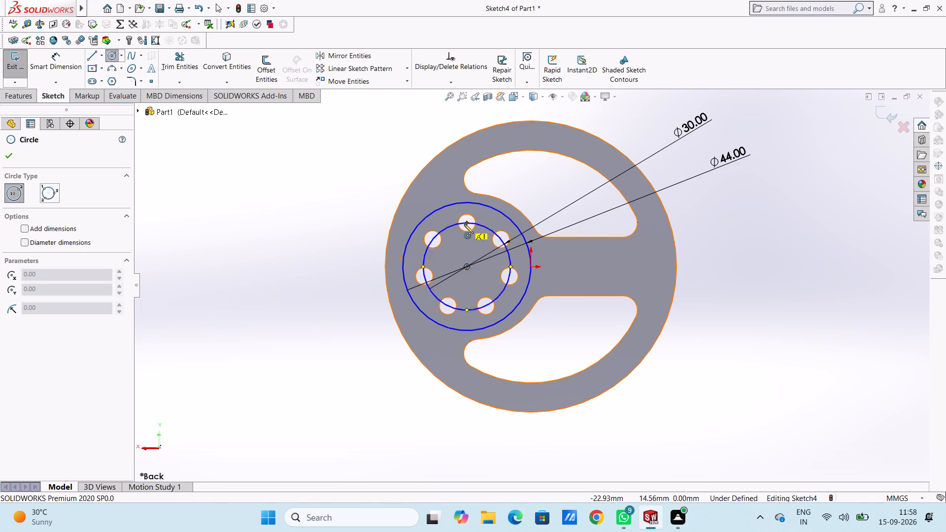
{"action": "left_click", "coordinate": [466, 222]}
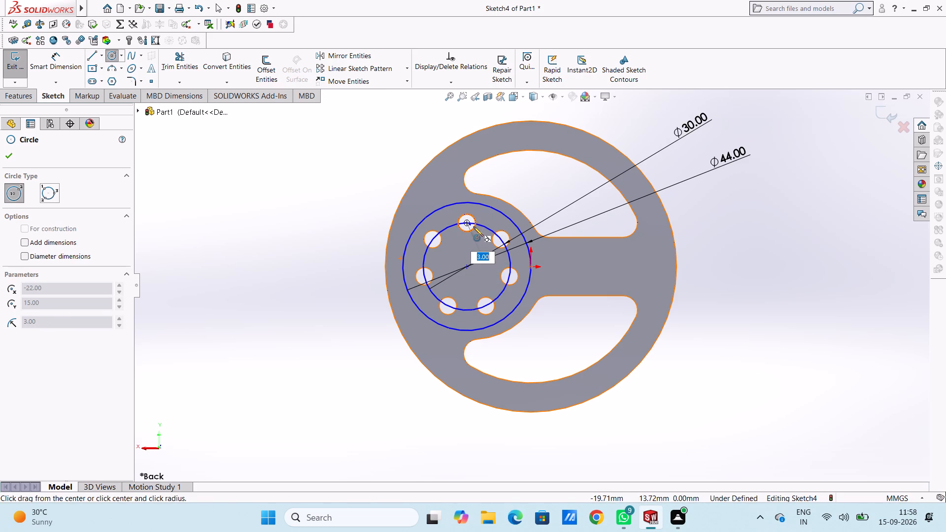
{"action": "left_click", "coordinate": [473, 227]}
{"action": "key", "text": "Escape"}
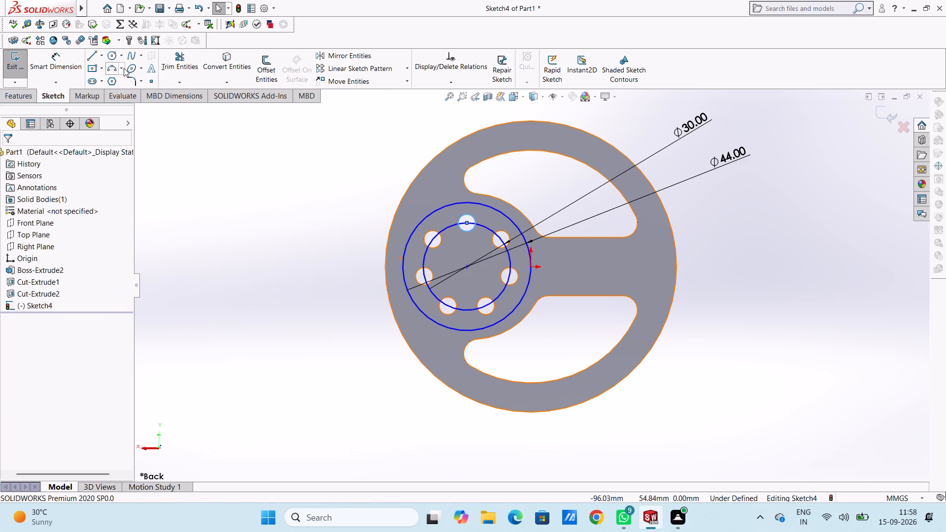
Circular-pattern the 3 mm radius circle into 7 equally spaced instances over 360 degrees about the concentric circles' centre.
{"action": "left_click", "coordinate": [465, 213]}
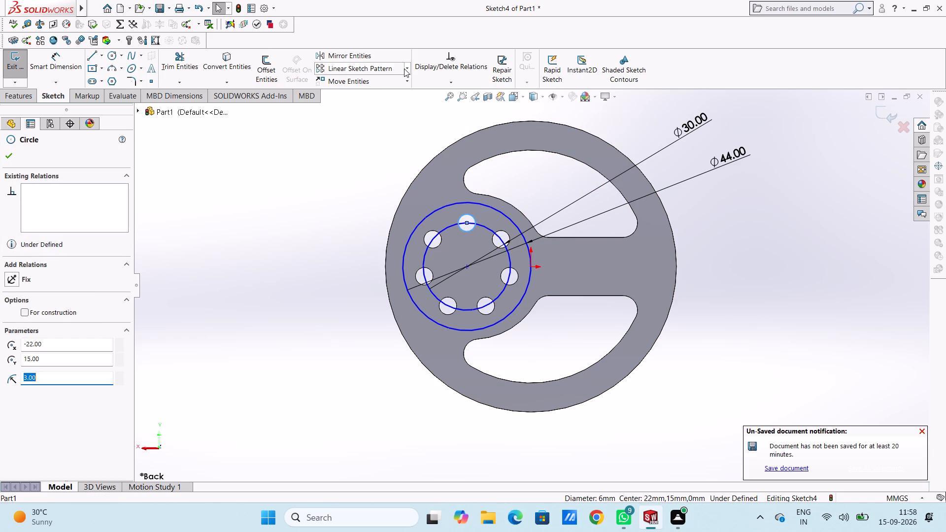
{"action": "left_click", "coordinate": [408, 68]}
{"action": "left_click", "coordinate": [386, 94]}
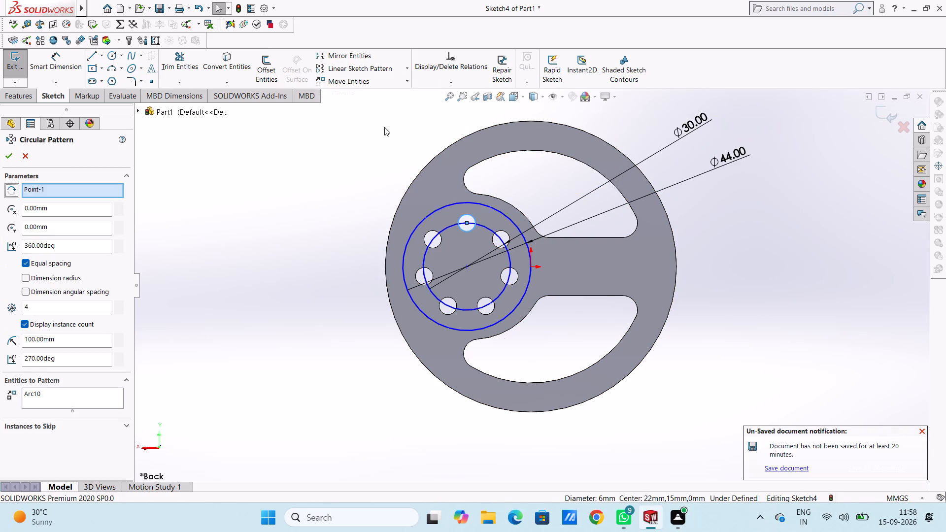
{"action": "right_click", "coordinate": [103, 184]}
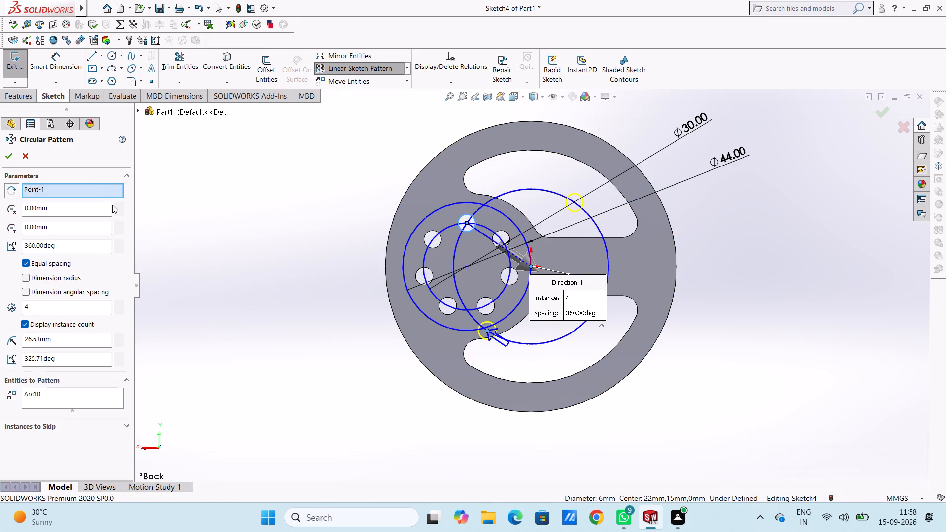
{"action": "right_click", "coordinate": [112, 188]}
{"action": "left_click", "coordinate": [127, 207]}
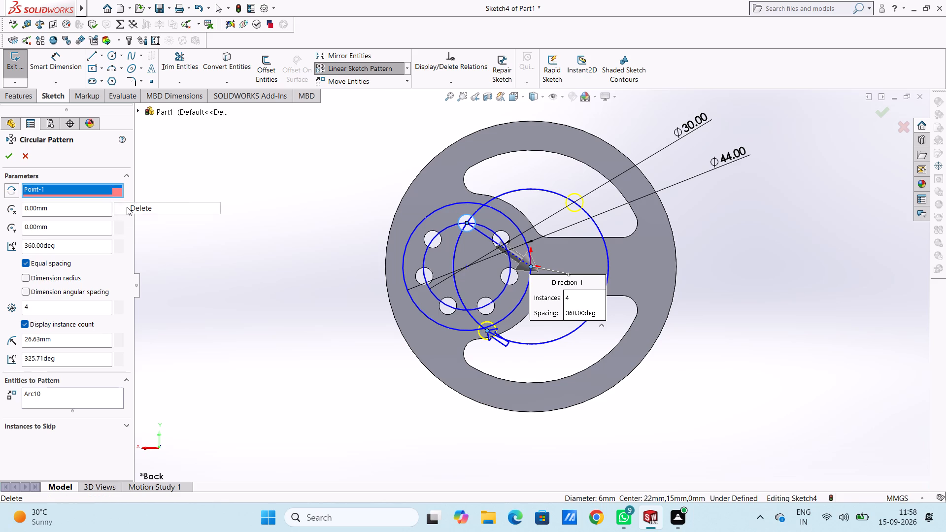
{"action": "left_click", "coordinate": [468, 266]}
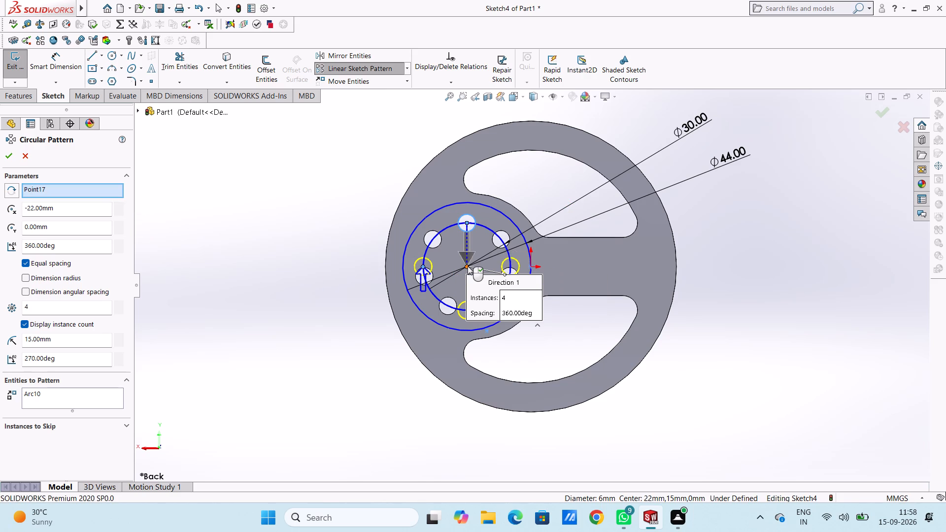
{"action": "double_click", "coordinate": [52, 307]}
{"action": "key", "text": "7"}
{"action": "key", "text": "Return"}
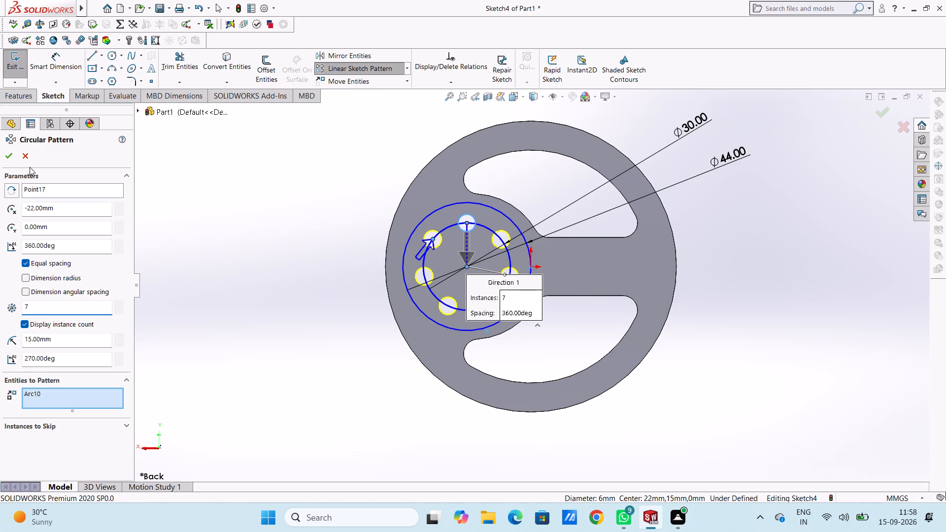
{"action": "left_click", "coordinate": [6, 152]}
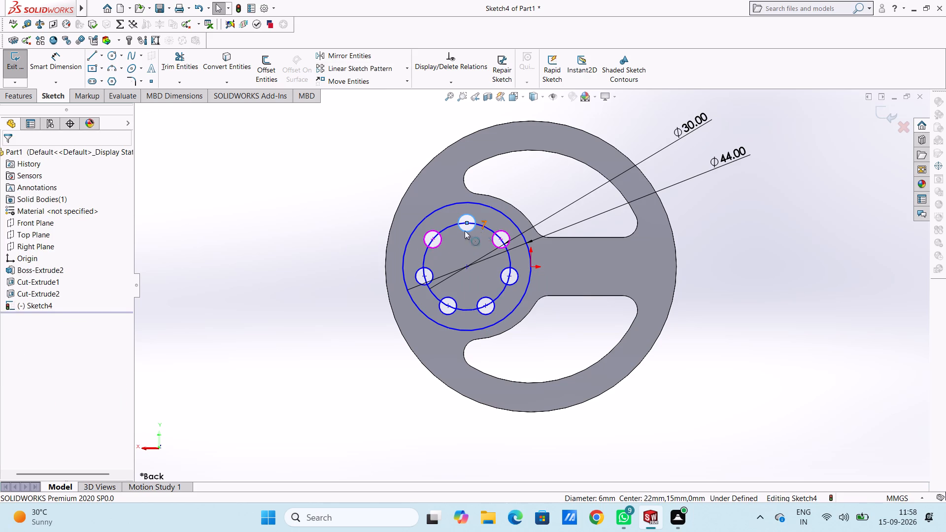
Delete the 15 mm radius circle running through the seven hole circles, together with its dimension.
{"action": "left_click", "coordinate": [447, 226]}
{"action": "key", "text": "Delete"}
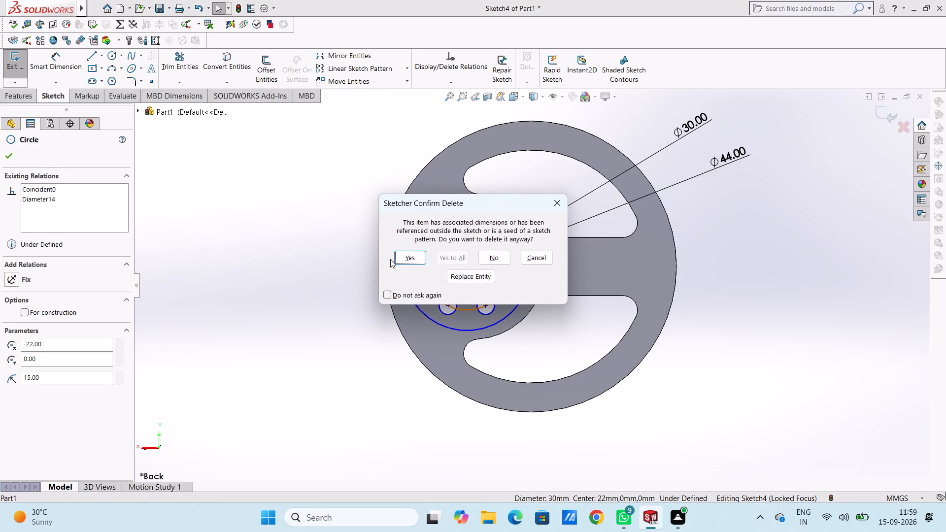
{"action": "left_click", "coordinate": [406, 256]}
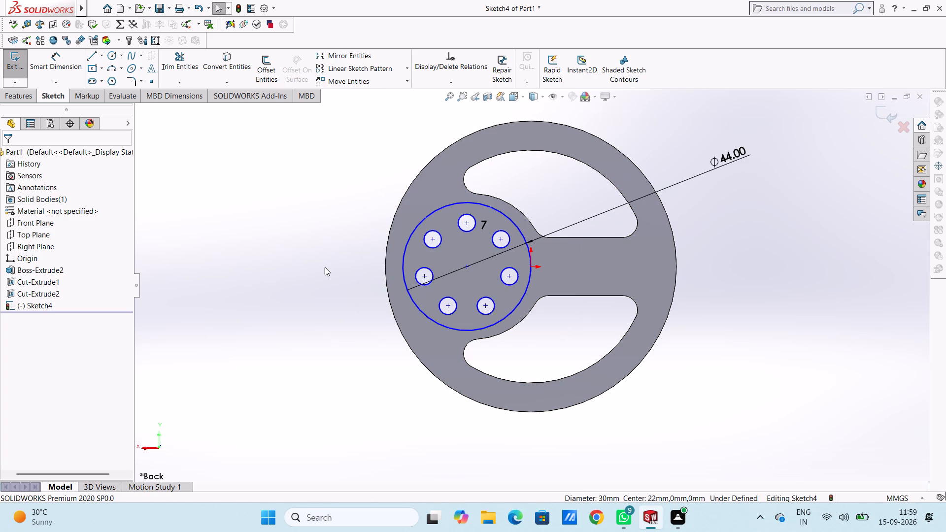
Cut-extrude the back-face sketch with a blind depth of 4 mm, keeping the sketch plane as the start.
{"action": "scroll", "coordinate": [304, 258], "scroll_direction": "up", "scroll_amount": 1}
{"action": "scroll", "coordinate": [254, 268], "scroll_direction": "down", "scroll_amount": 2}
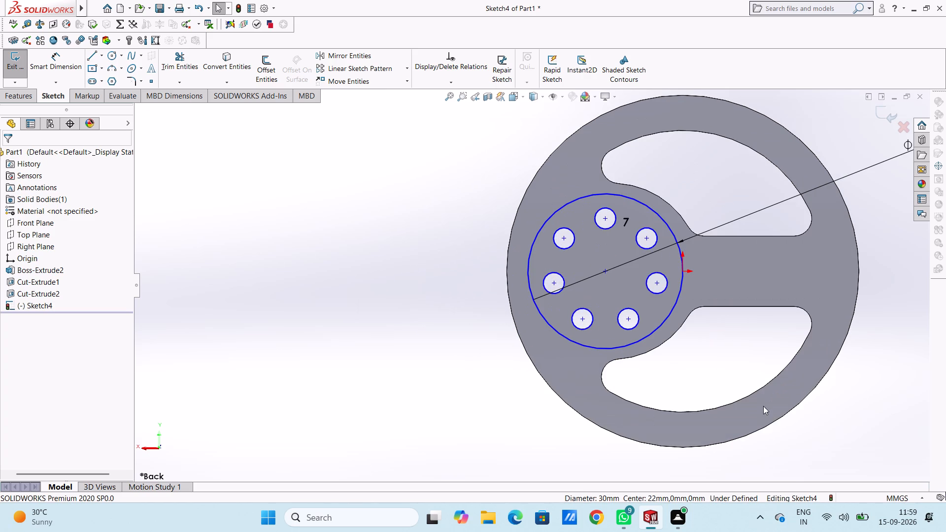
{"action": "middle_click_drag", "start_coordinate": [739, 376], "coordinate": [719, 372]}
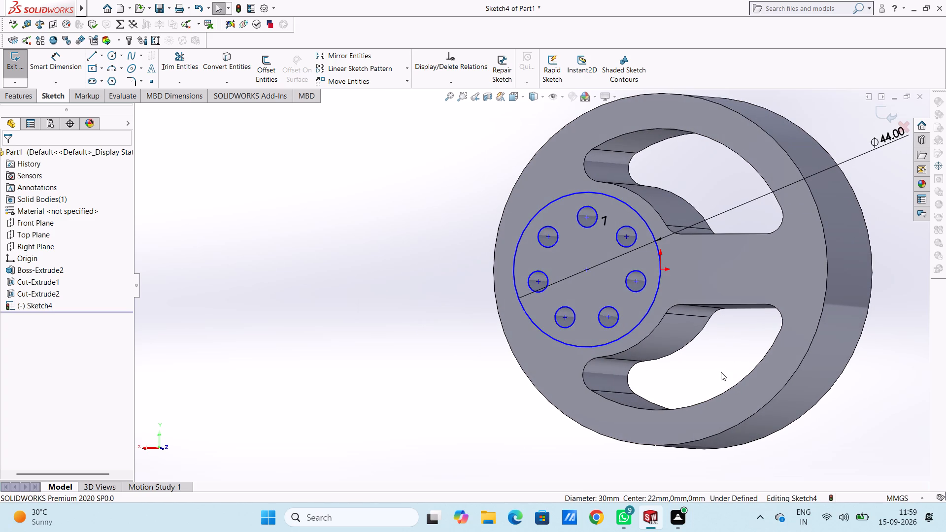
{"action": "key", "text": "Escape"}
{"action": "left_click", "coordinate": [13, 100]}
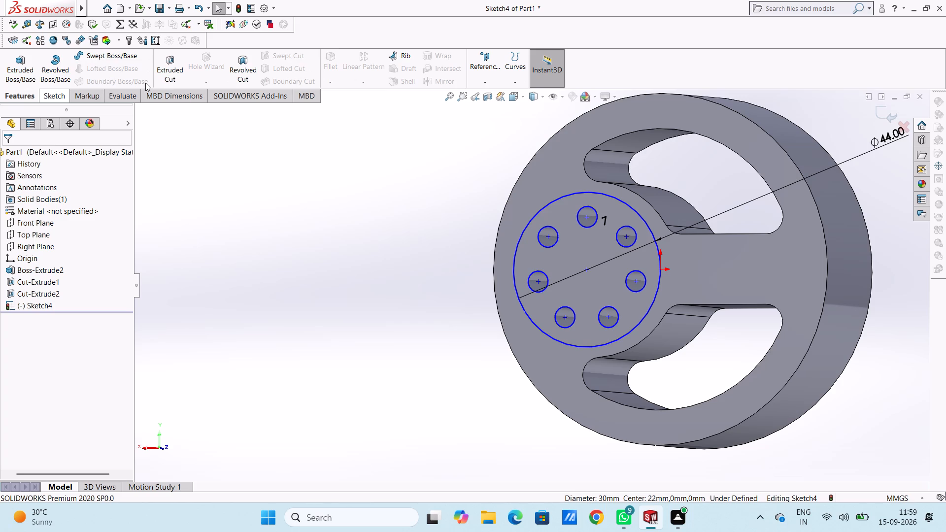
{"action": "left_click", "coordinate": [163, 69]}
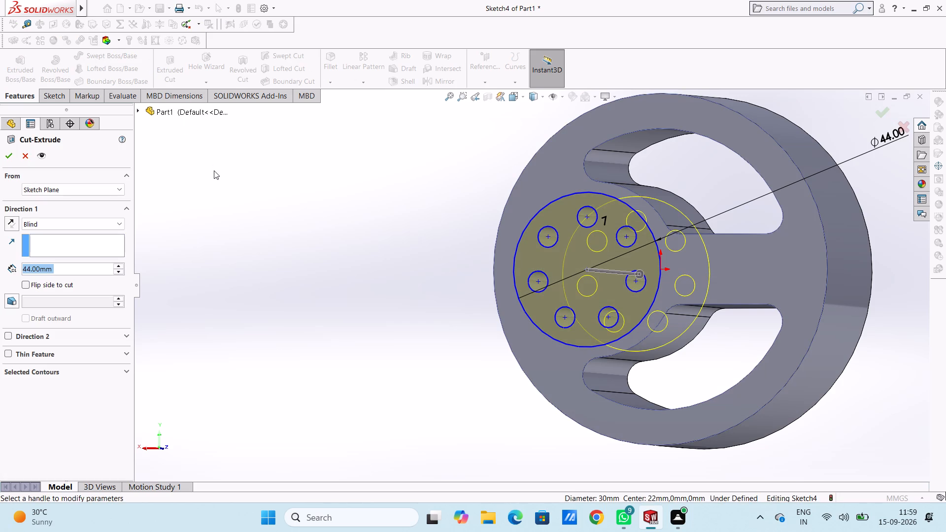
{"action": "key", "text": "4"}
{"action": "key", "text": "Return"}
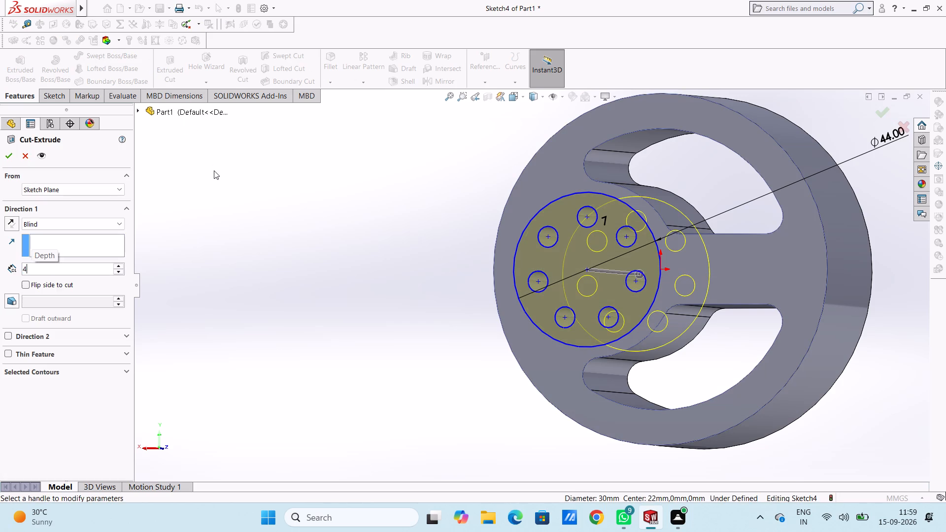
{"action": "left_click", "coordinate": [6, 154]}
{"action": "left_click", "coordinate": [383, 252]}
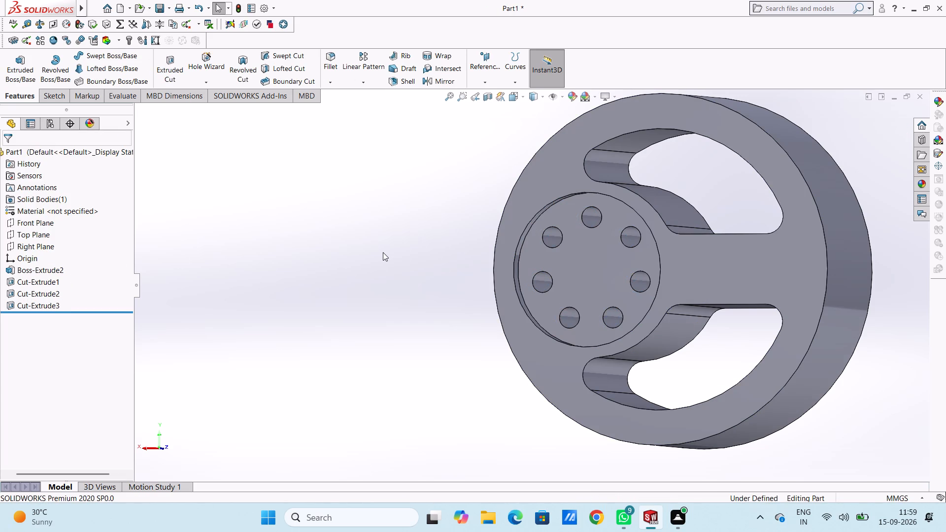
Open a new sketch on the disc's front face, around the pockets and recess.
{"action": "key", "text": "ctrl+2"}
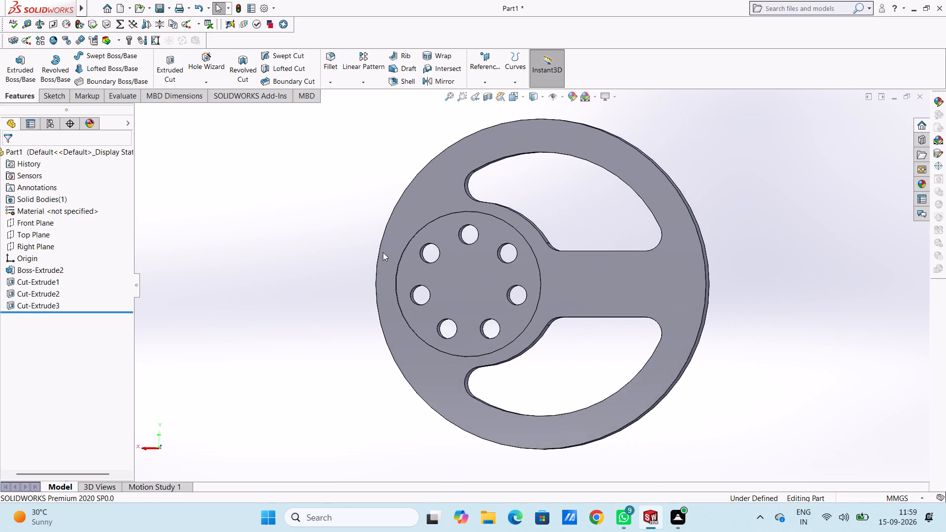
{"action": "key", "text": "ctrl+7"}
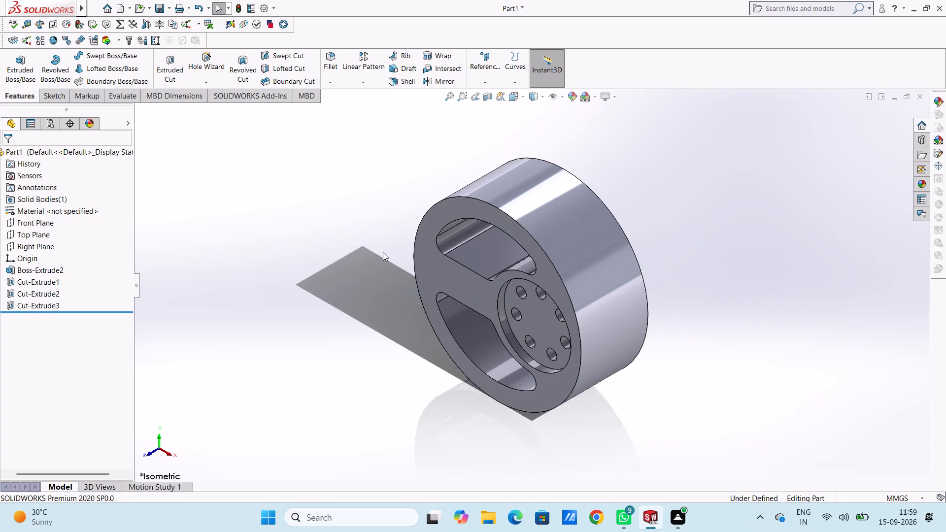
{"action": "key", "text": "ctrl+1"}
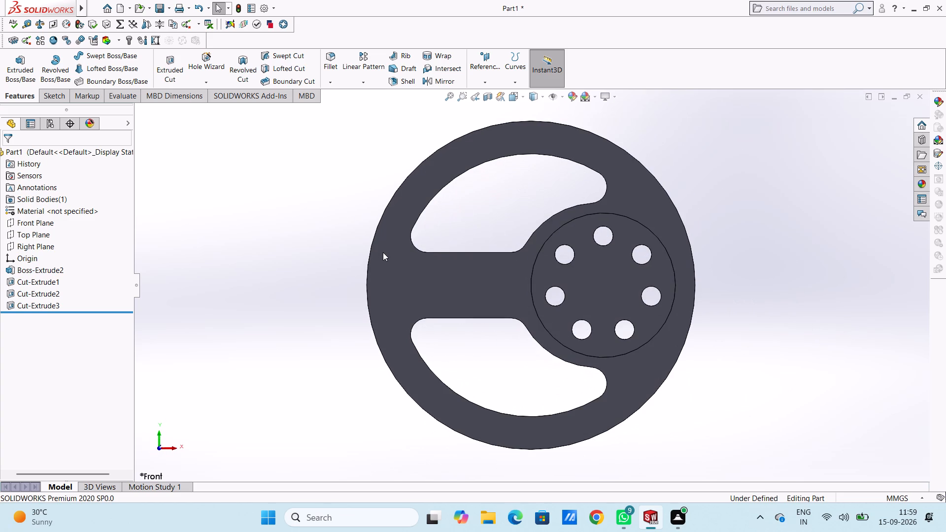
{"action": "scroll", "coordinate": [383, 252], "scroll_direction": "down", "scroll_amount": 4}
{"action": "scroll", "coordinate": [383, 252], "scroll_direction": "up", "scroll_amount": 5}
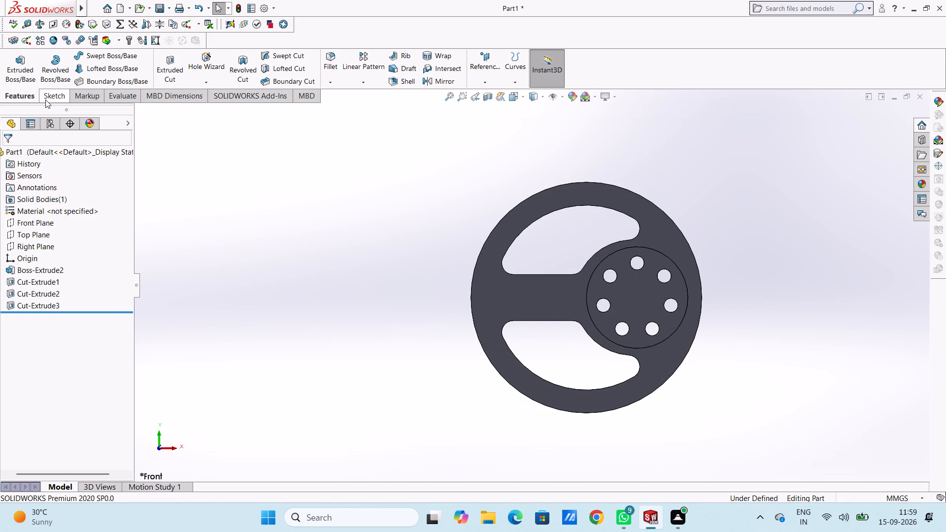
{"action": "left_click", "coordinate": [495, 300]}
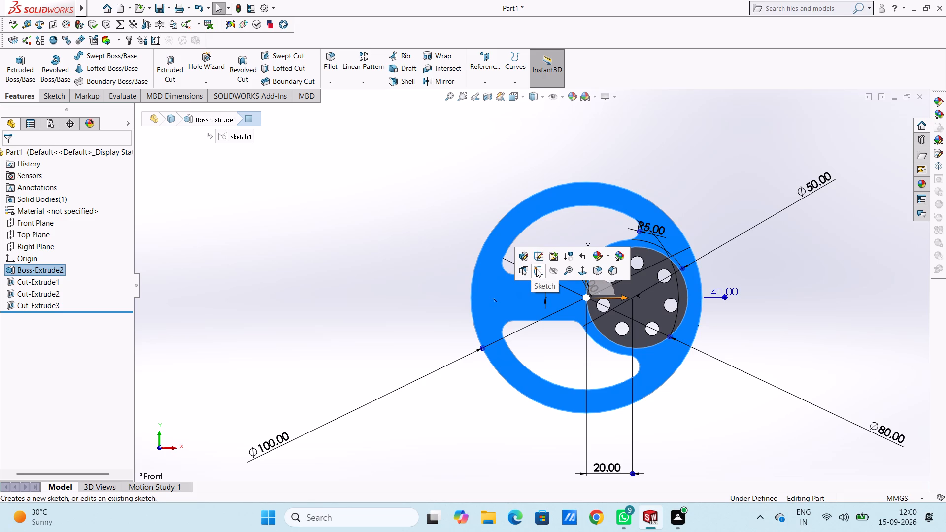
{"action": "left_click", "coordinate": [536, 269]}
{"action": "scroll", "coordinate": [427, 298], "scroll_direction": "down", "scroll_amount": 3}
{"action": "scroll", "coordinate": [427, 298], "scroll_direction": "up", "scroll_amount": 2}
{"action": "left_click", "coordinate": [427, 298]}
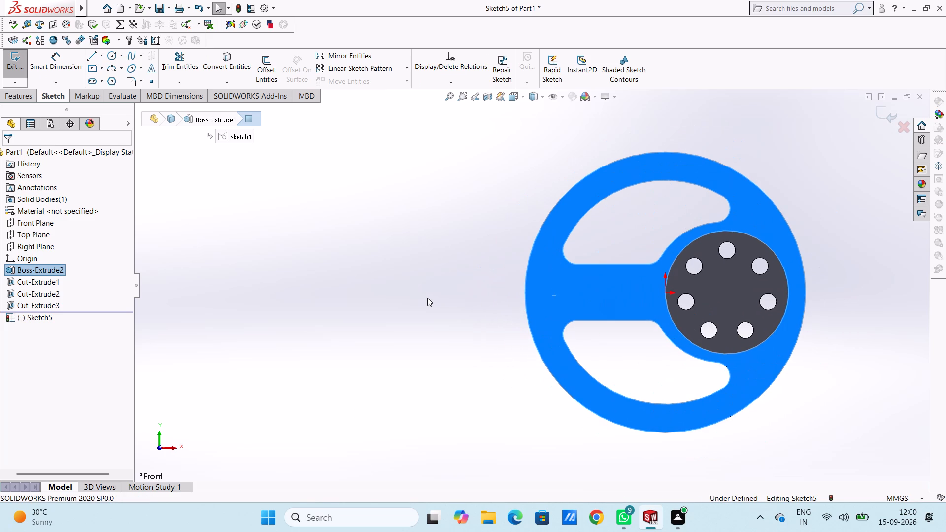
Draw a 15 mm radius circle outside the disc, level with the origin and about 134 mm from it on the negative X side.
{"action": "left_click", "coordinate": [108, 59]}
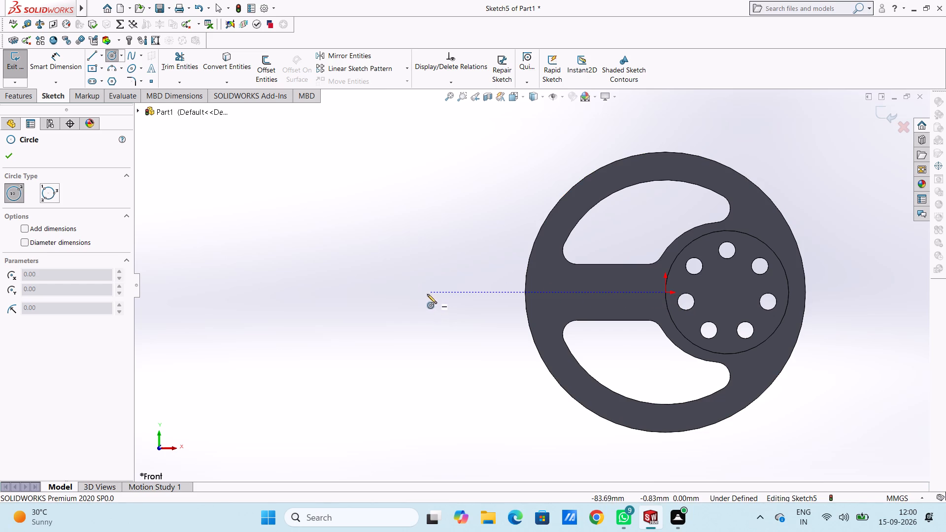
{"action": "left_click", "coordinate": [289, 290]}
{"action": "type", "text": "15"}
{"action": "key", "text": "Return"}
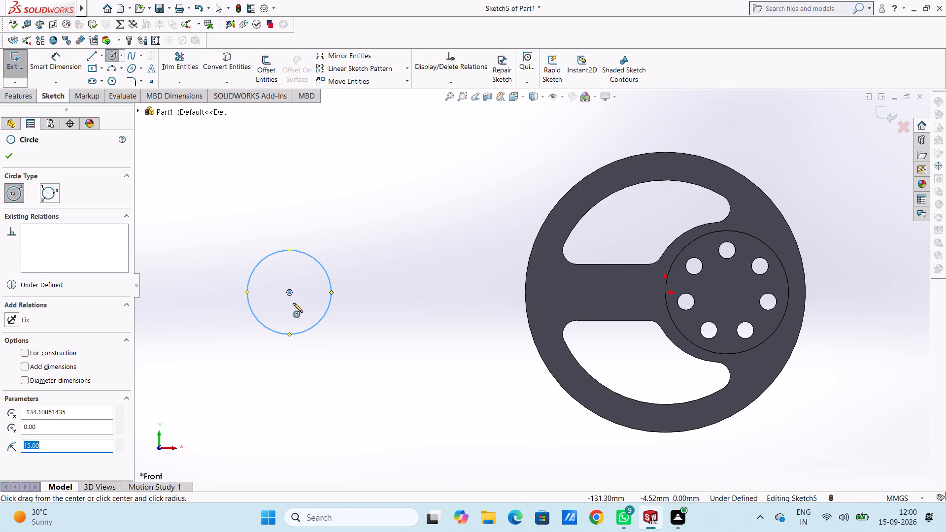
Draw a 30 mm radius circle concentric with the 15 mm radius circle beside the disc.
{"action": "left_click", "coordinate": [289, 293]}
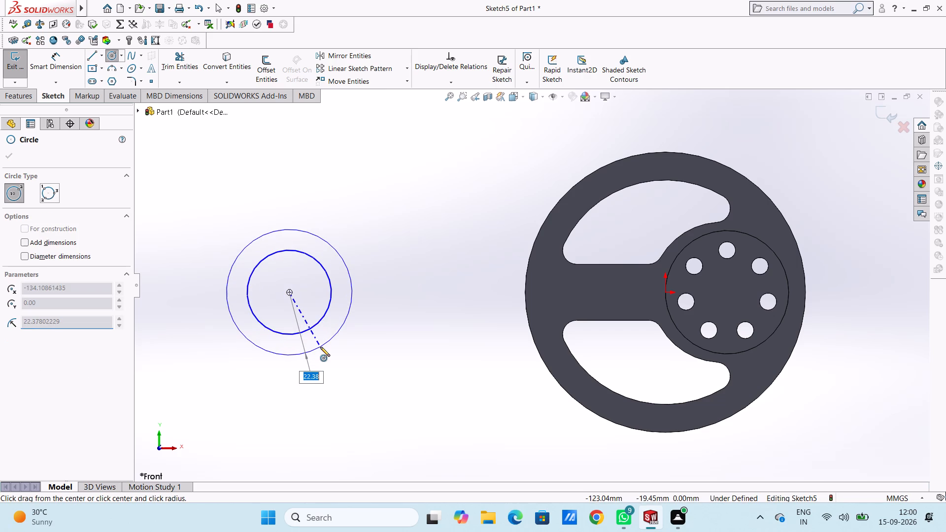
{"action": "type", "text": "30"}
{"action": "key", "text": "Return"}
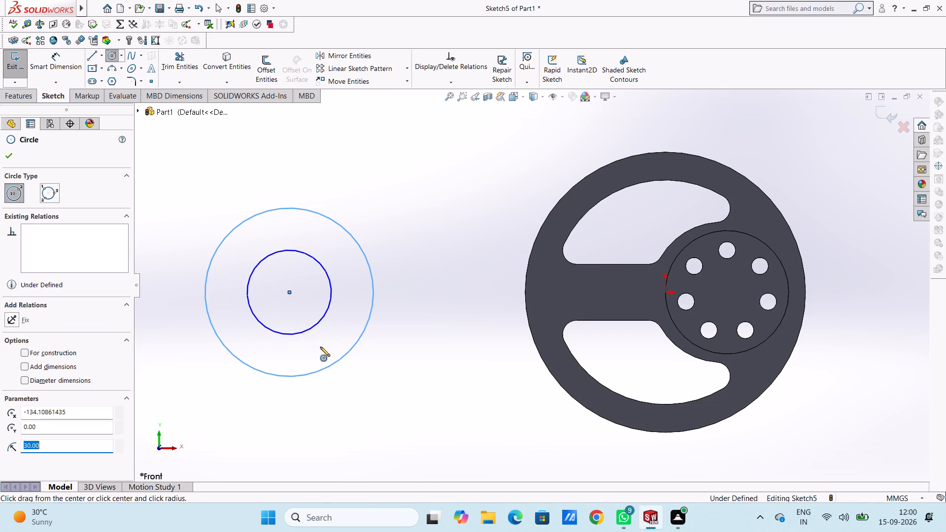
{"action": "scroll", "coordinate": [320, 347], "scroll_direction": "up", "scroll_amount": 2}
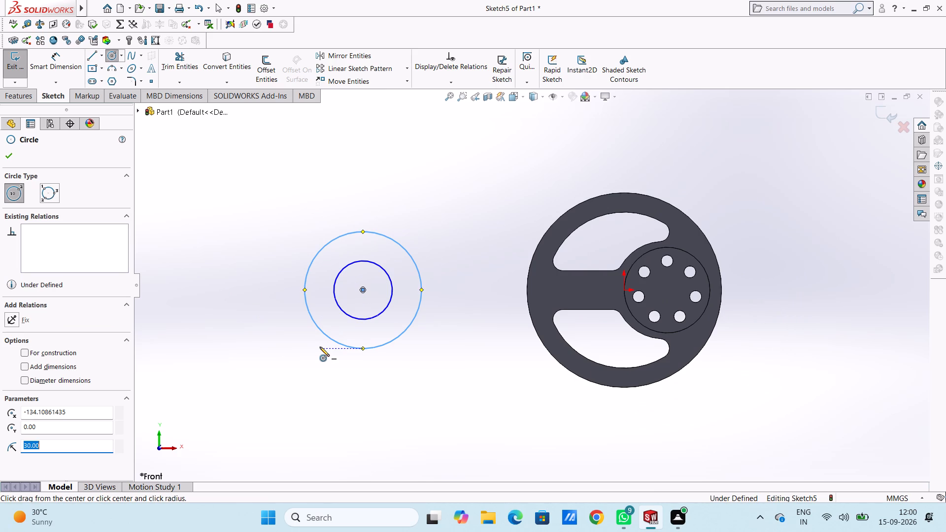
{"action": "key", "text": "Escape"}
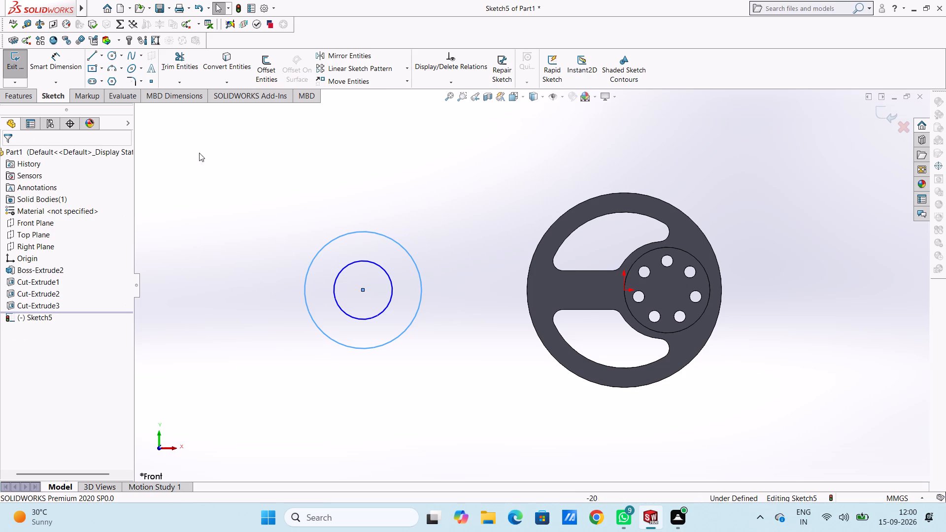
Dimension the two concentric circles with diameters of 60 mm for the outer and 30 mm for the inner.
{"action": "left_click", "coordinate": [68, 62]}
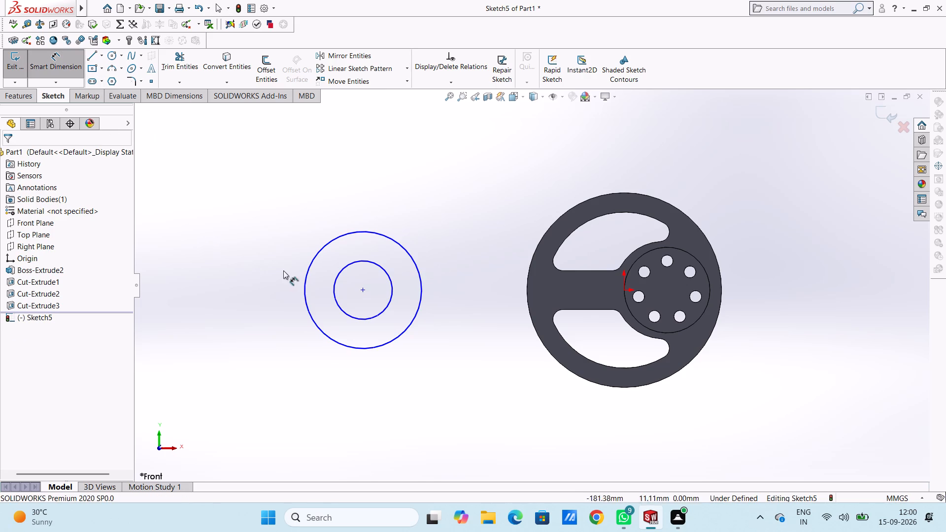
{"action": "left_click", "coordinate": [305, 277]}
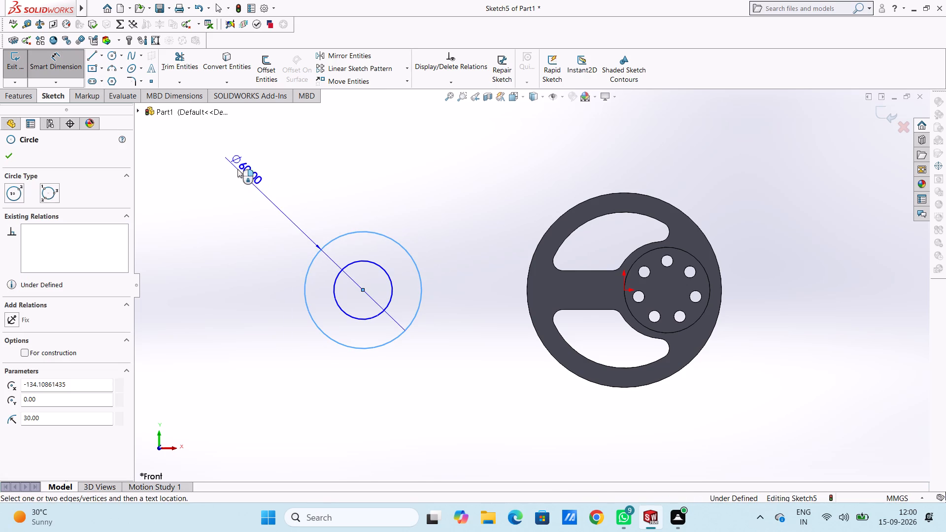
{"action": "left_click", "coordinate": [230, 163]}
{"action": "key", "text": "Return"}
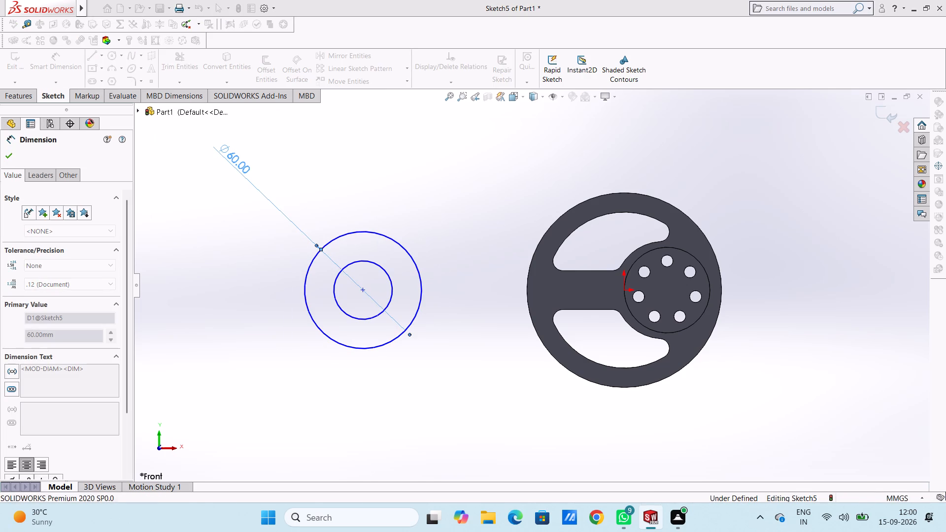
{"action": "left_click", "coordinate": [230, 198]}
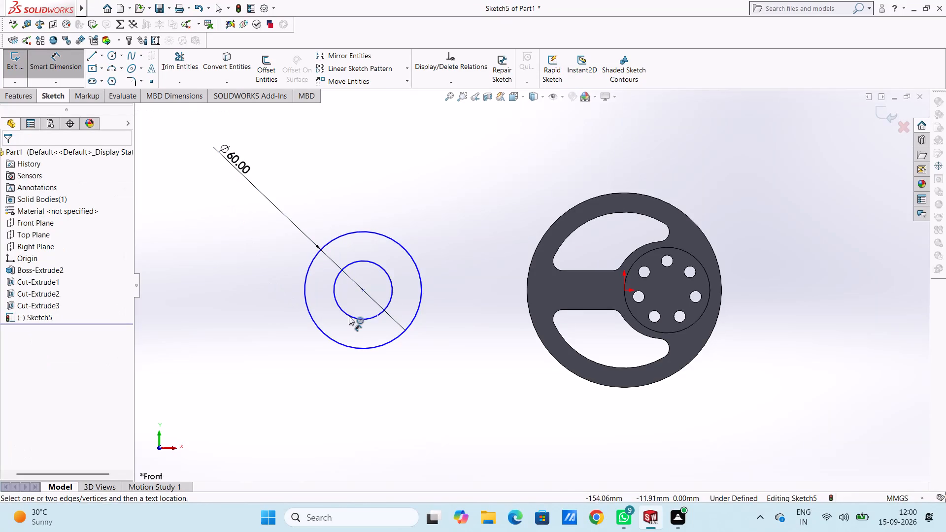
{"action": "left_click", "coordinate": [349, 316]}
{"action": "left_click", "coordinate": [226, 366]}
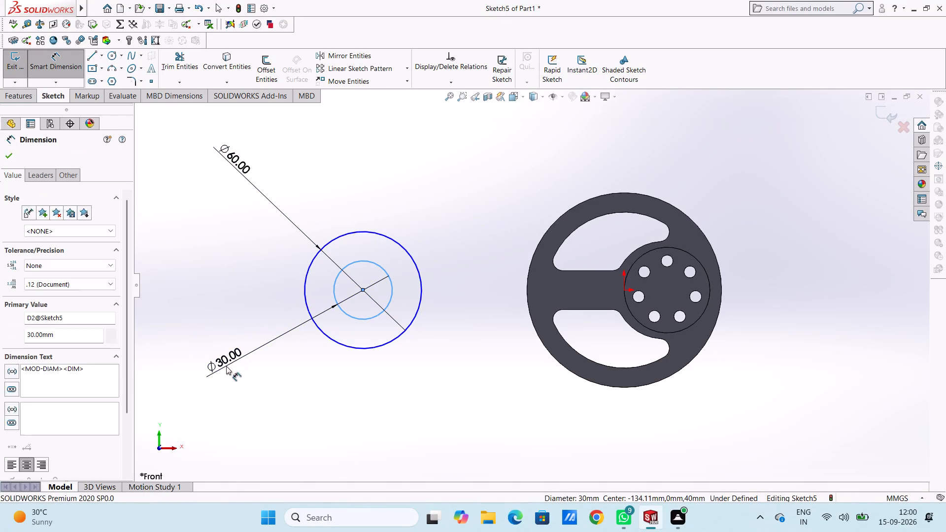
{"action": "key", "text": "Return"}
{"action": "left_click", "coordinate": [296, 448]}
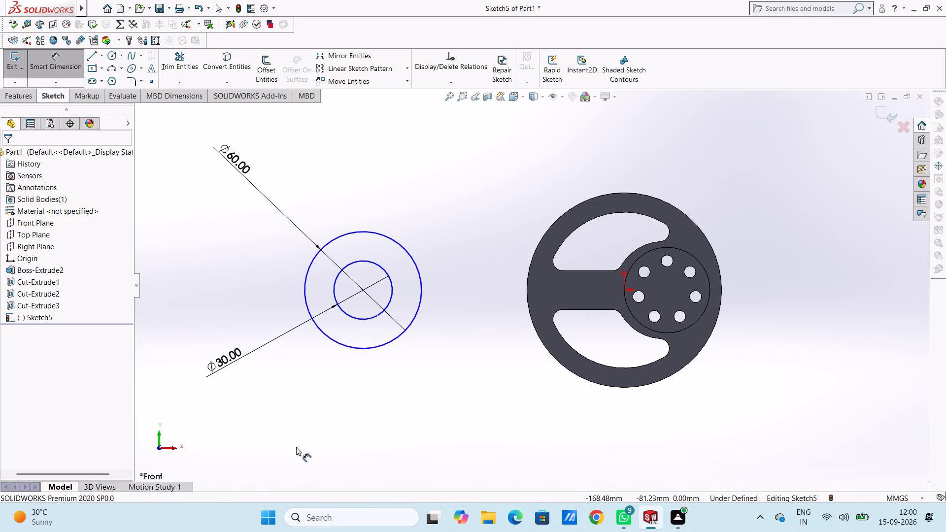
Dimension the horizontal distance between the concentric circles' centre and the origin as 110 mm.
{"action": "left_click", "coordinate": [362, 290]}
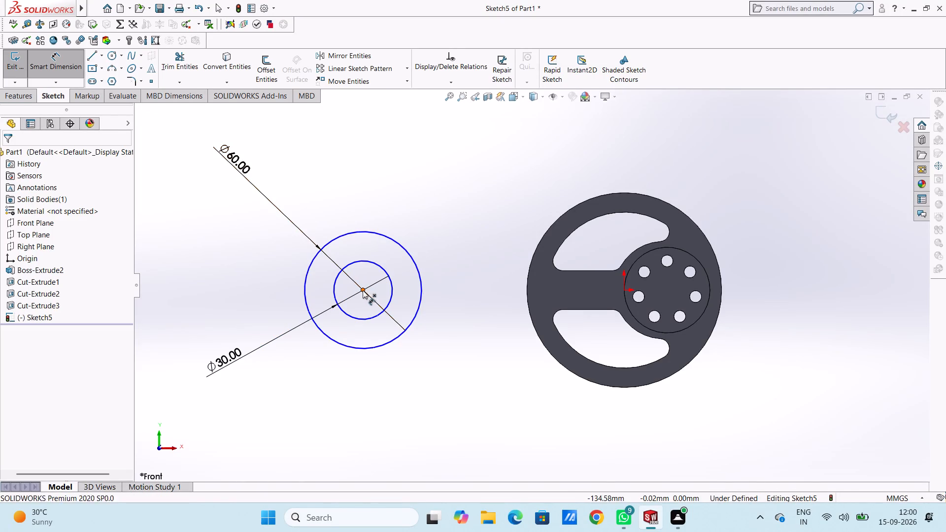
{"action": "left_click", "coordinate": [623, 291]}
{"action": "left_click", "coordinate": [536, 434]}
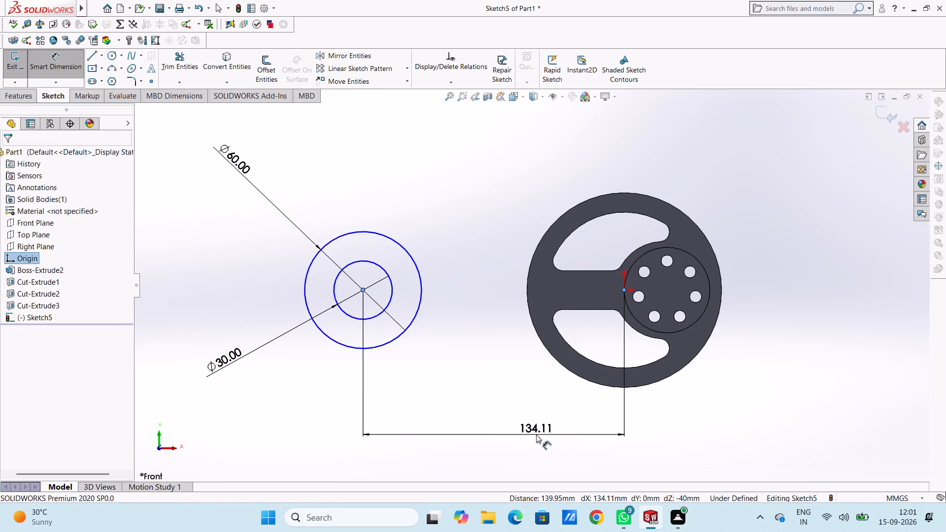
{"action": "type", "text": "110"}
{"action": "key", "text": "Return"}
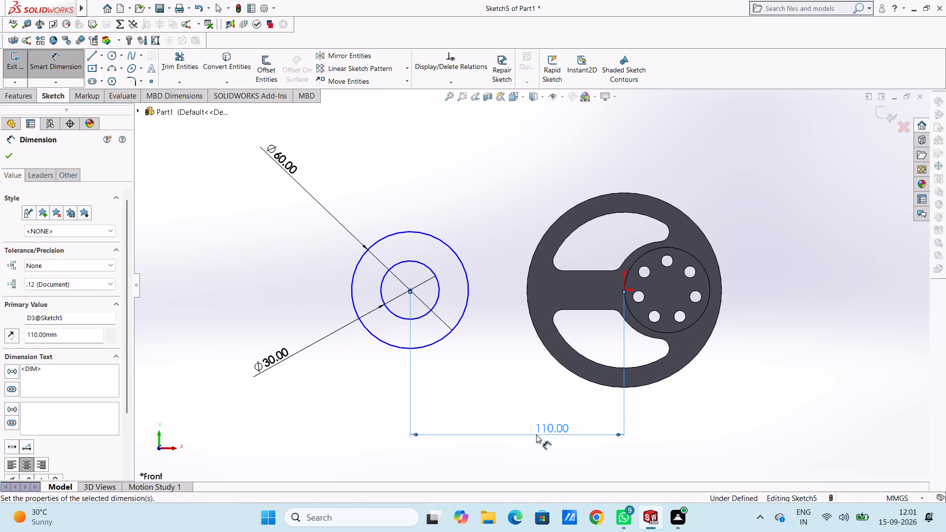
{"action": "left_click", "coordinate": [511, 412]}
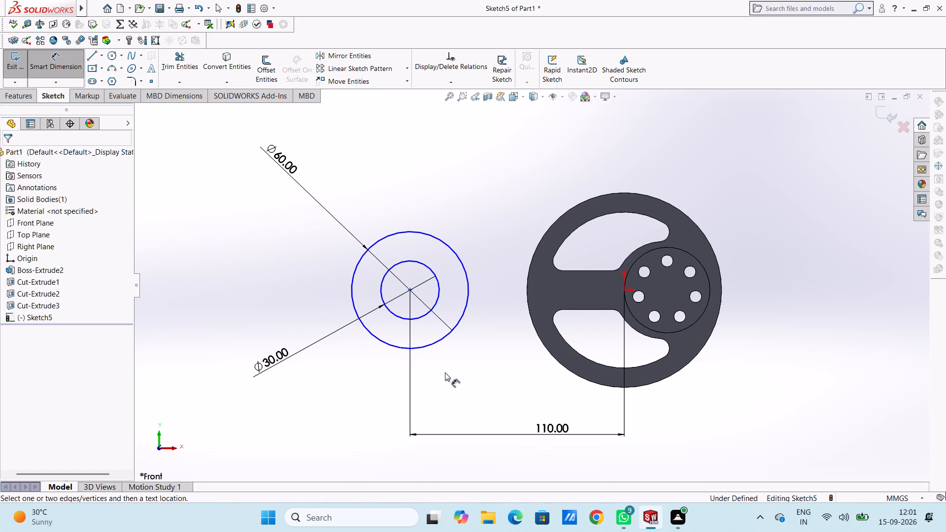
Boss-extrude the ring sketch to a blind depth of 40 mm in the reversed direction, alongside the disc's thickness, with Merge result on.
{"action": "left_click", "coordinate": [17, 96]}
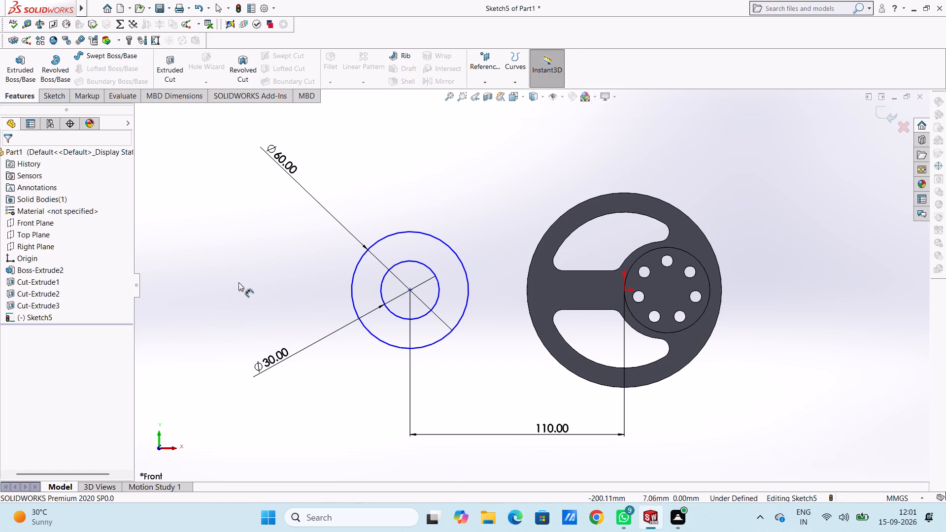
{"action": "middle_click_drag", "start_coordinate": [281, 323], "coordinate": [252, 235]}
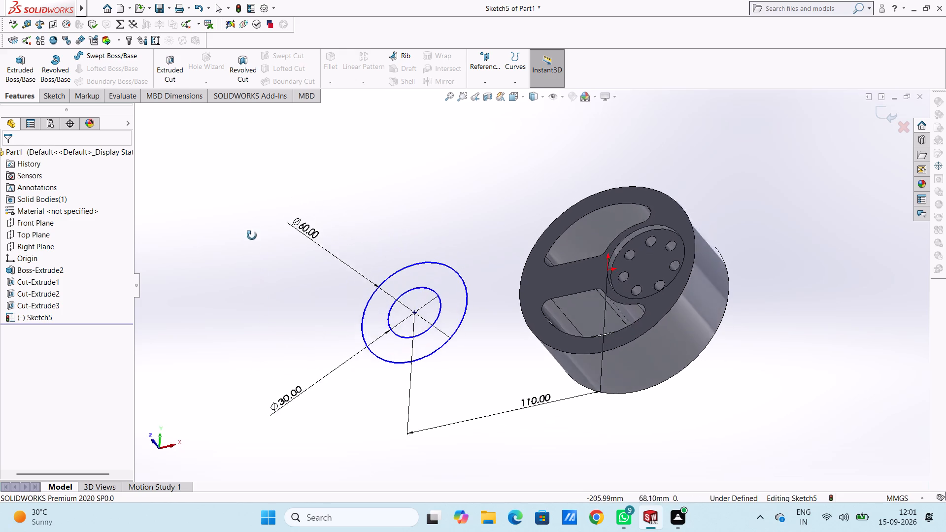
{"action": "middle_click_drag", "start_coordinate": [252, 235], "coordinate": [216, 212]}
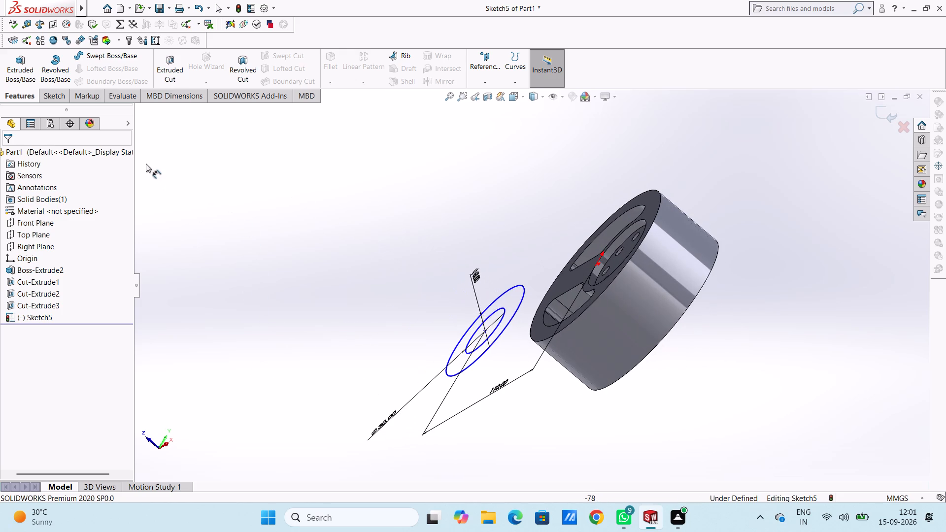
{"action": "left_click", "coordinate": [16, 61]}
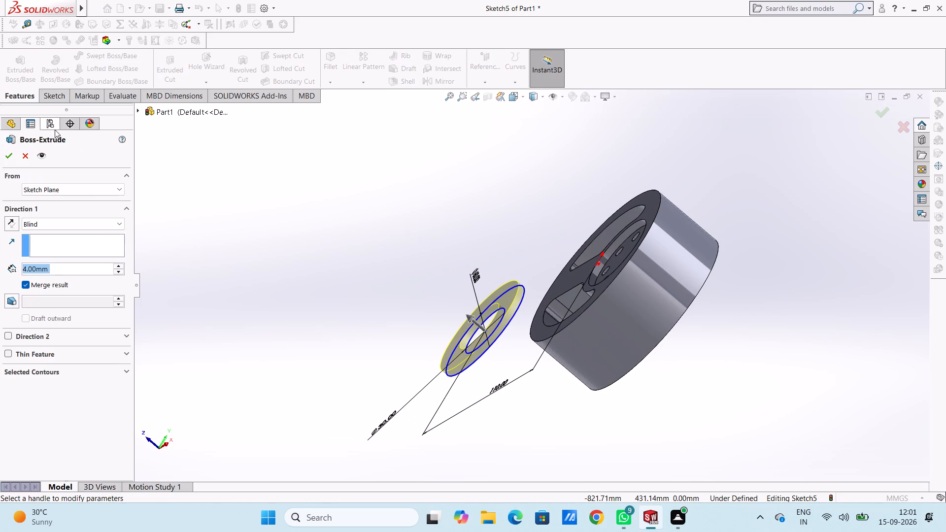
{"action": "left_click", "coordinate": [10, 225]}
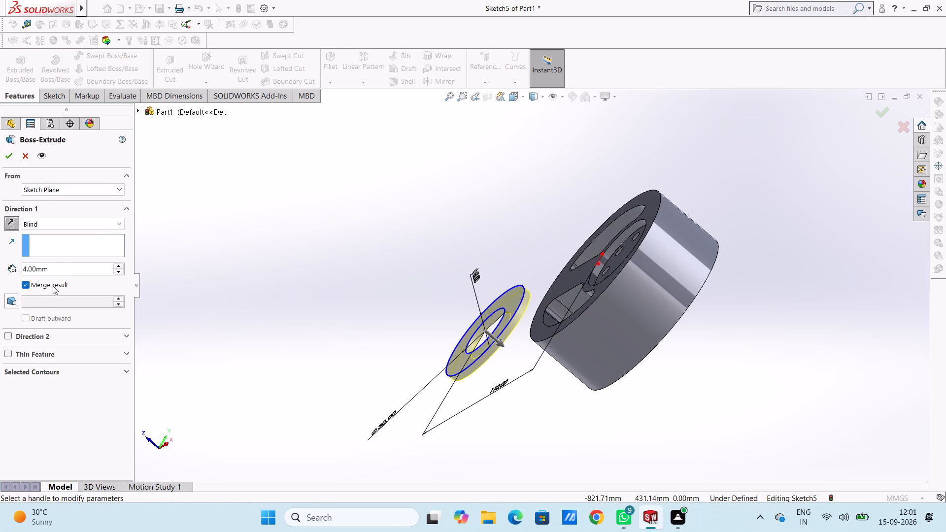
{"action": "double_click", "coordinate": [65, 273]}
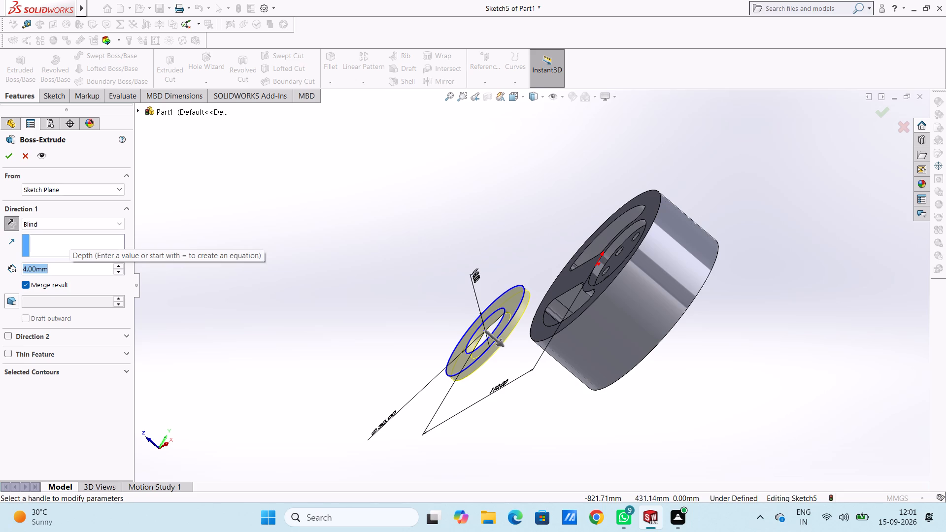
{"action": "type", "text": "40"}
{"action": "key", "text": "Return"}
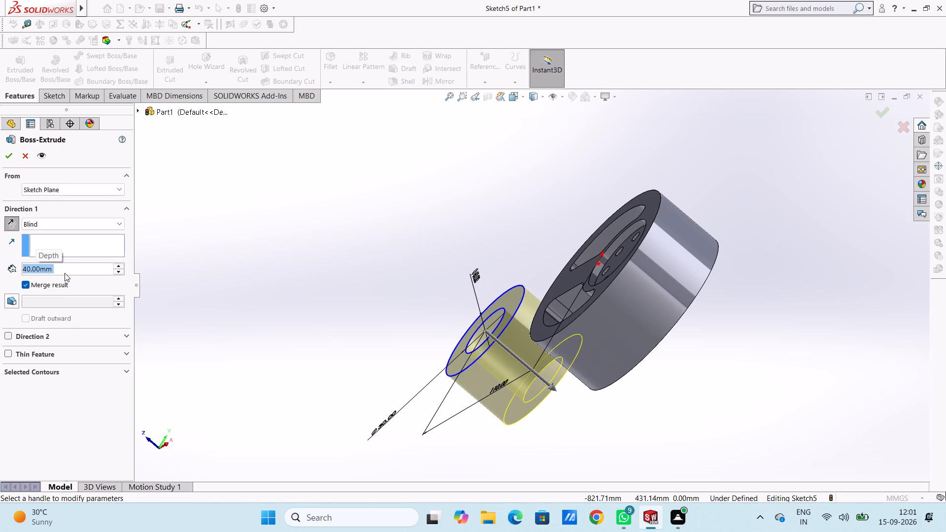
{"action": "left_click", "coordinate": [9, 158]}
{"action": "left_click", "coordinate": [443, 292]}
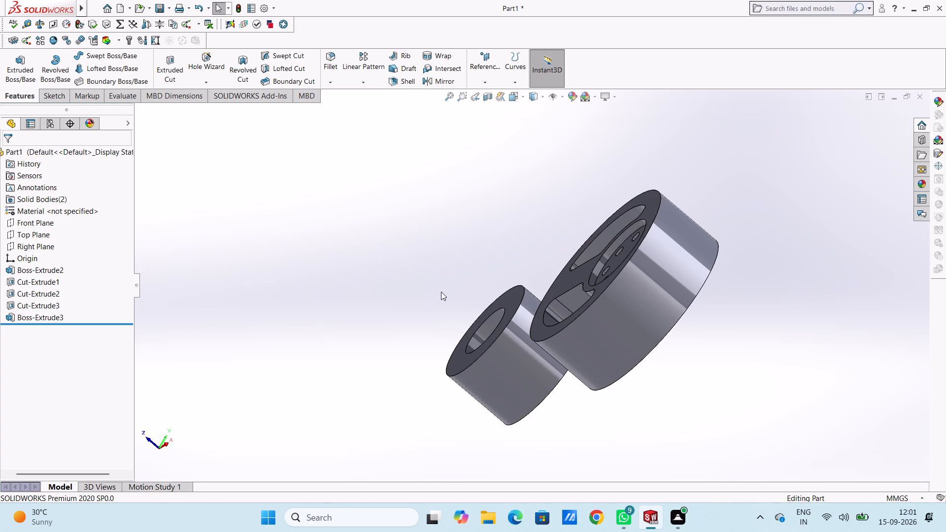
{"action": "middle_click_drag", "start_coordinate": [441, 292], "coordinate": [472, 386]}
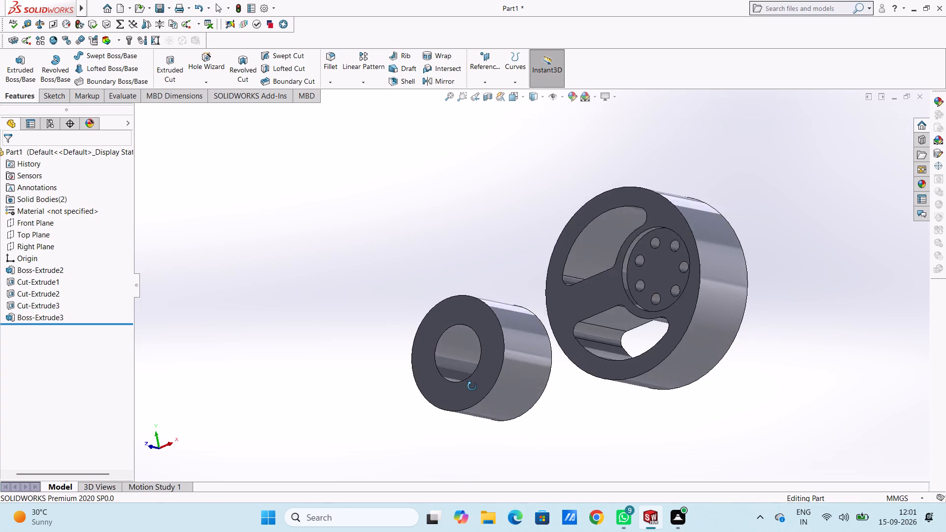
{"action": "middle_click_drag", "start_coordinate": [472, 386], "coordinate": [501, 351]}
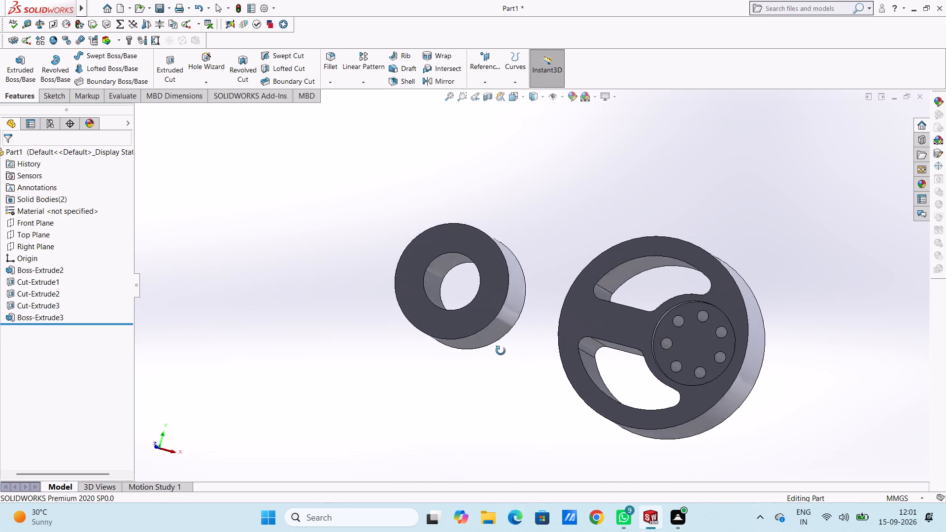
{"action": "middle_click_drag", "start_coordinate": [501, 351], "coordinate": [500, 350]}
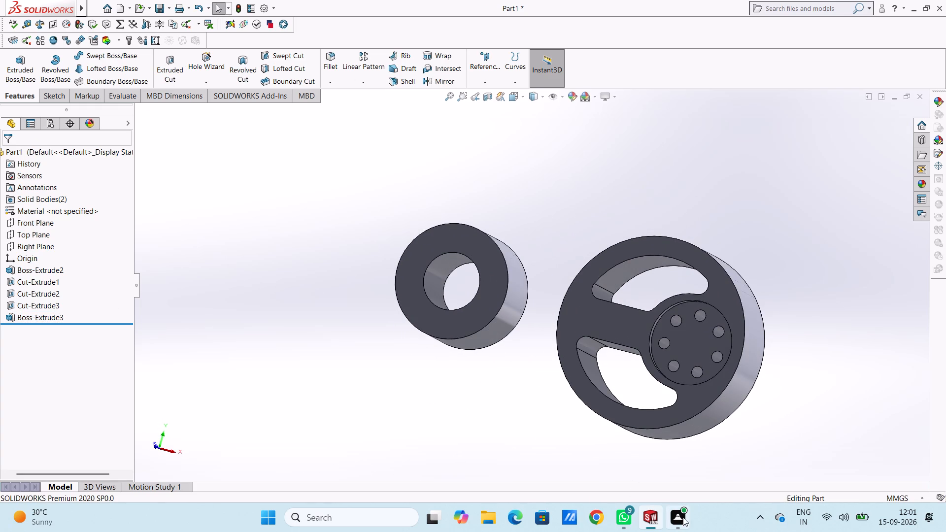
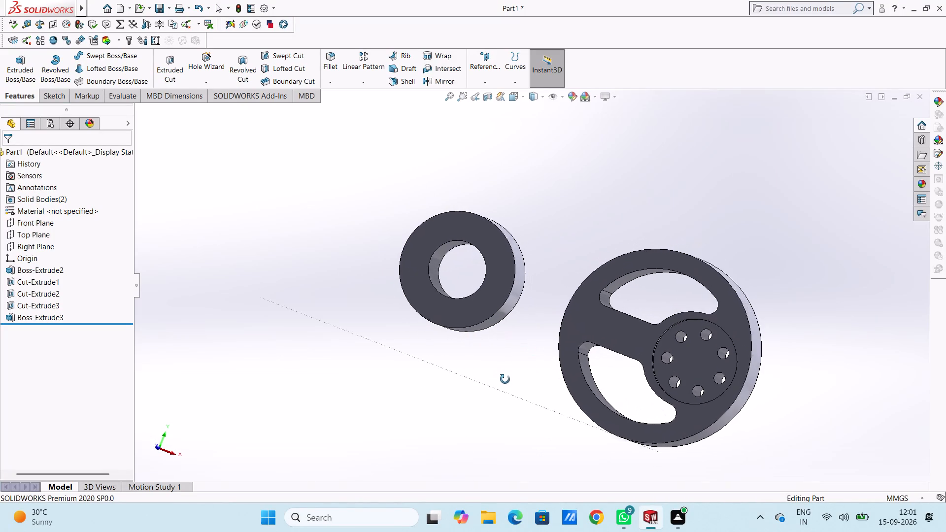
Start a new sketch on the front face of the 100 mm disc.
{"action": "key", "text": "ctrl+1"}
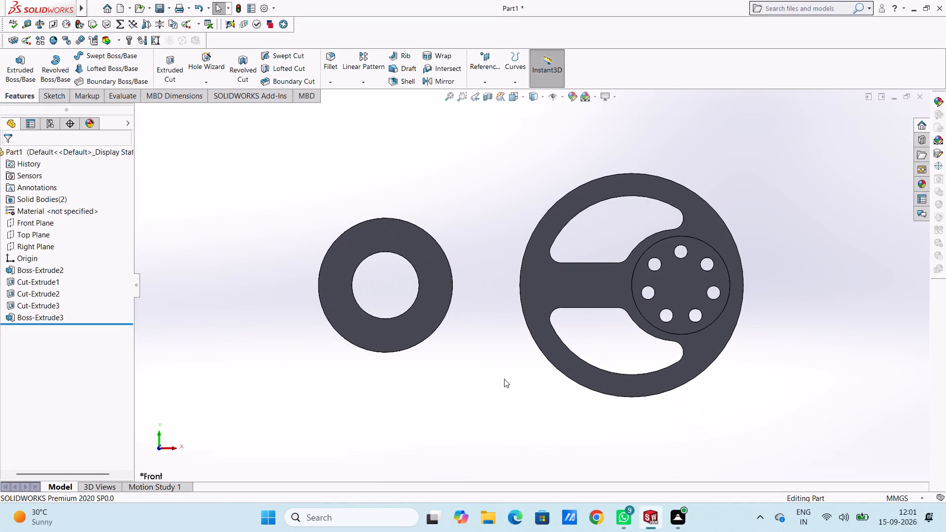
{"action": "scroll", "coordinate": [504, 379], "scroll_direction": "down", "scroll_amount": 1}
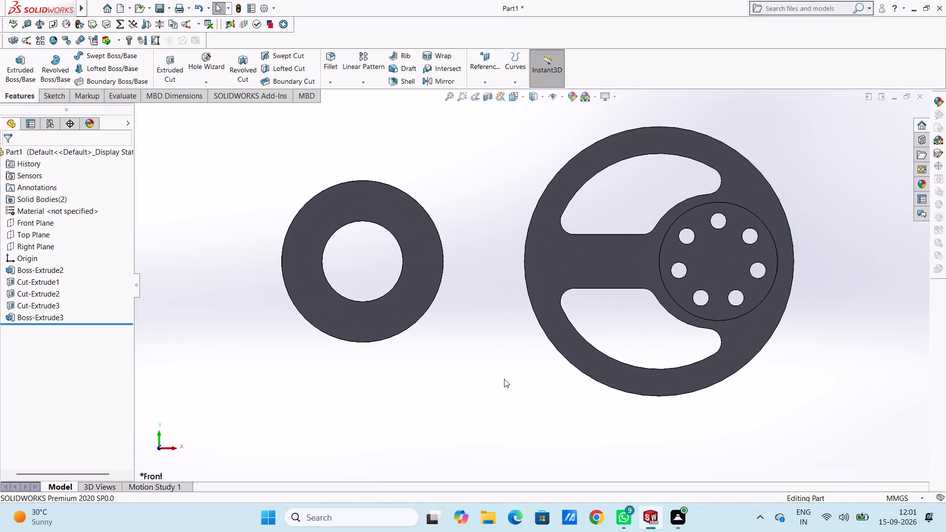
{"action": "scroll", "coordinate": [504, 379], "scroll_direction": "up", "scroll_amount": 3}
{"action": "scroll", "coordinate": [653, 138], "scroll_direction": "up", "scroll_amount": 2}
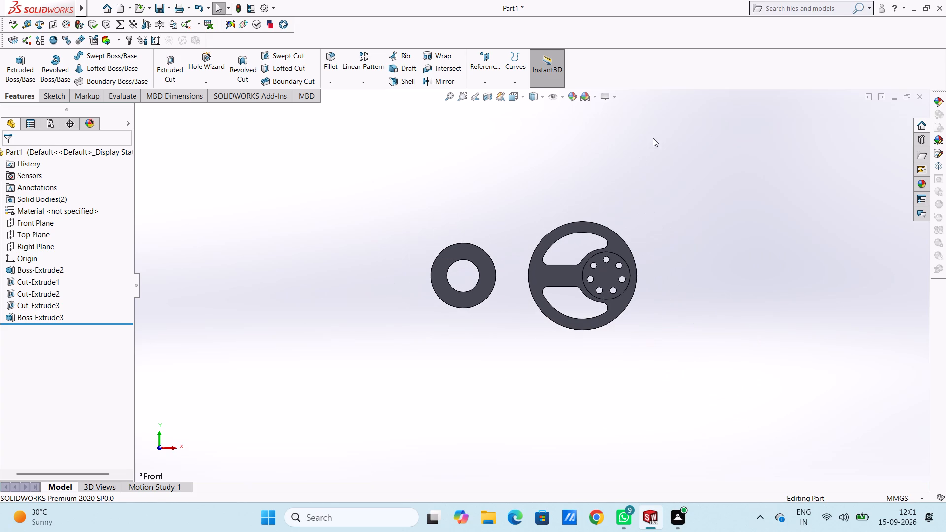
{"action": "left_click", "coordinate": [615, 235]}
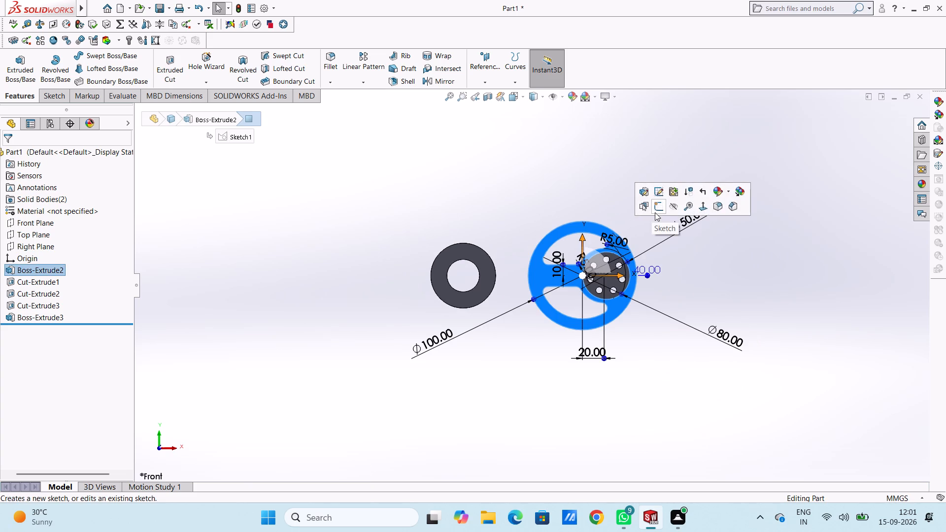
{"action": "left_click", "coordinate": [656, 211]}
{"action": "scroll", "coordinate": [657, 210], "scroll_direction": "down", "scroll_amount": 1}
{"action": "left_click", "coordinate": [657, 210]}
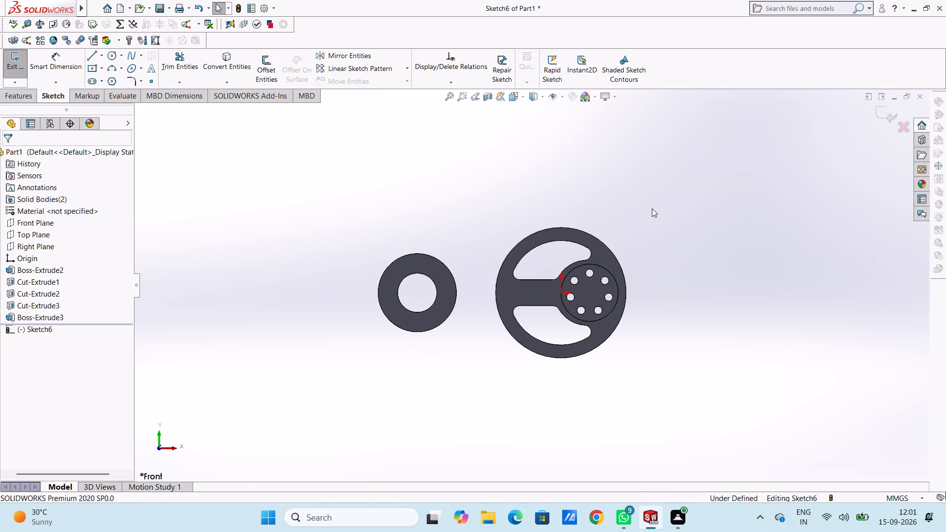
Draw two concentric circles of 10.5 mm and 25 mm radius in the empty area diagonally above the disc, away from the ring.
{"action": "left_click", "coordinate": [112, 59]}
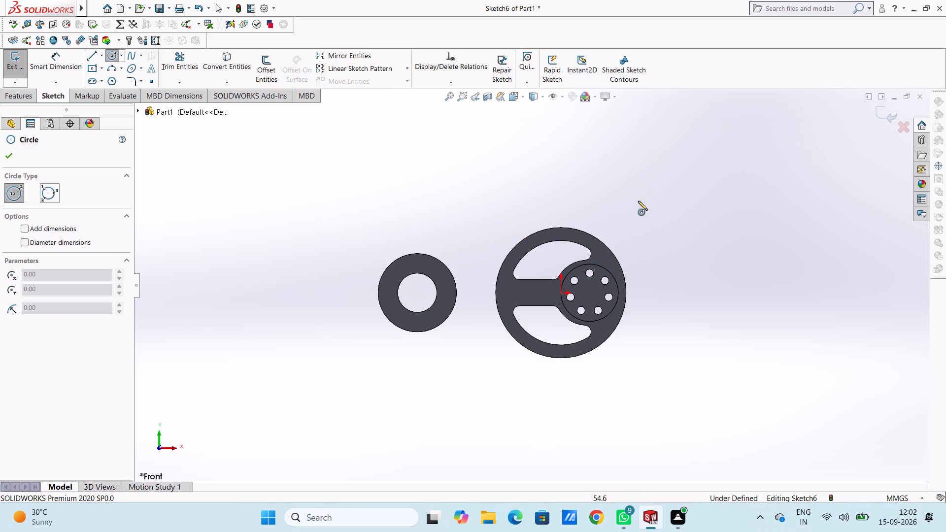
{"action": "left_click", "coordinate": [684, 125]}
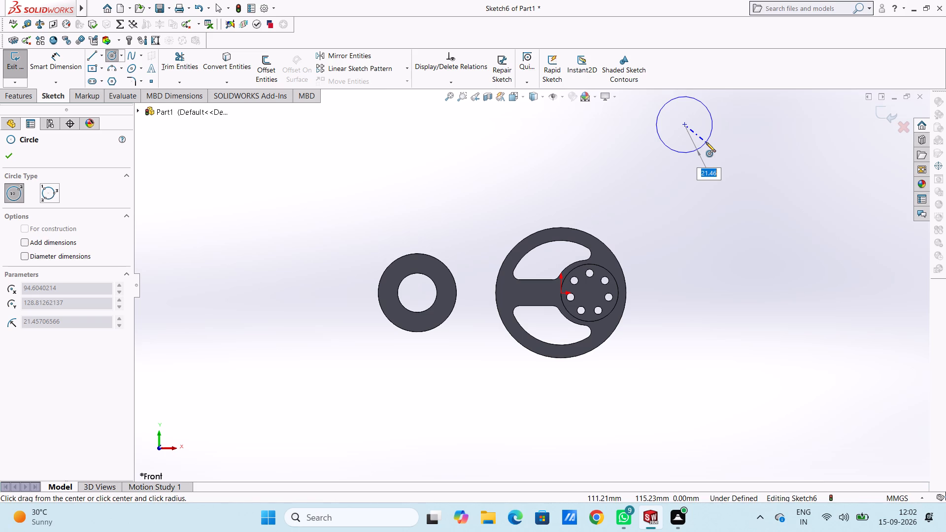
{"action": "type", "text": "10.5"}
{"action": "key", "text": "Return"}
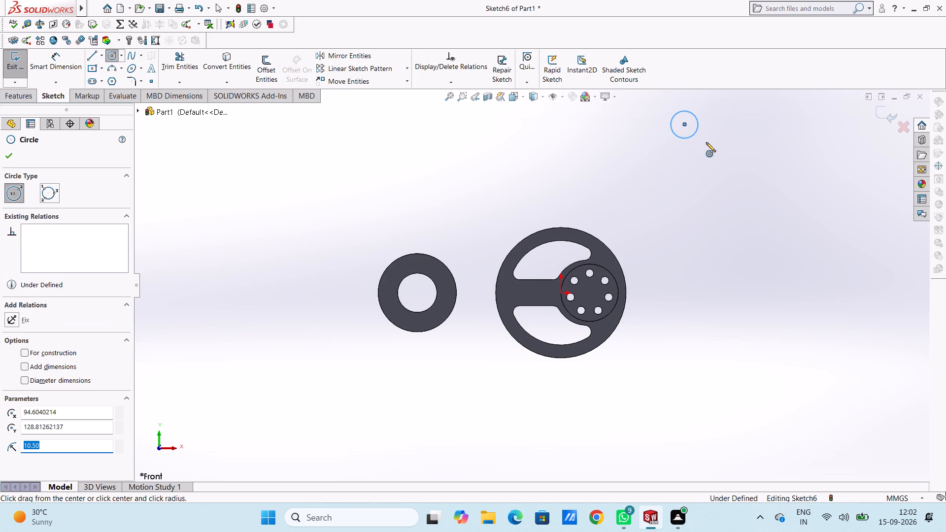
{"action": "scroll", "coordinate": [706, 142], "scroll_direction": "up", "scroll_amount": 1}
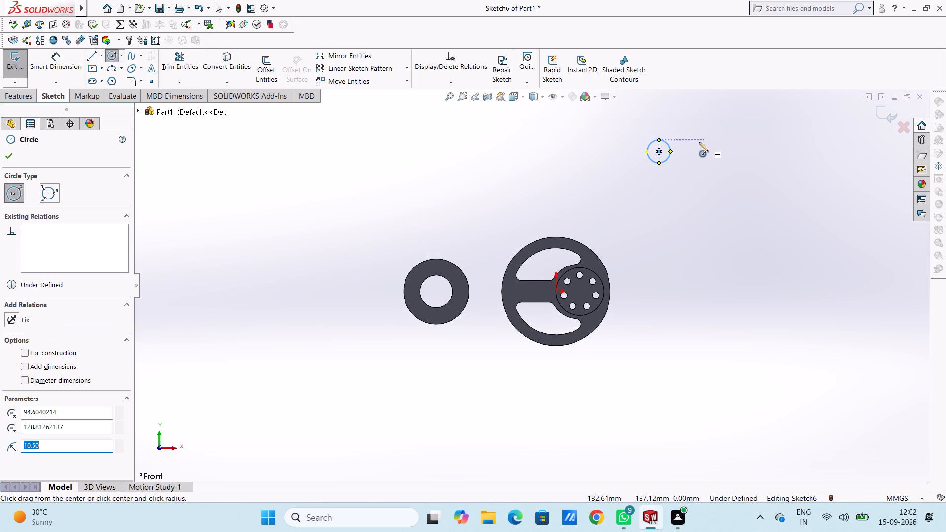
{"action": "left_click", "coordinate": [658, 151]}
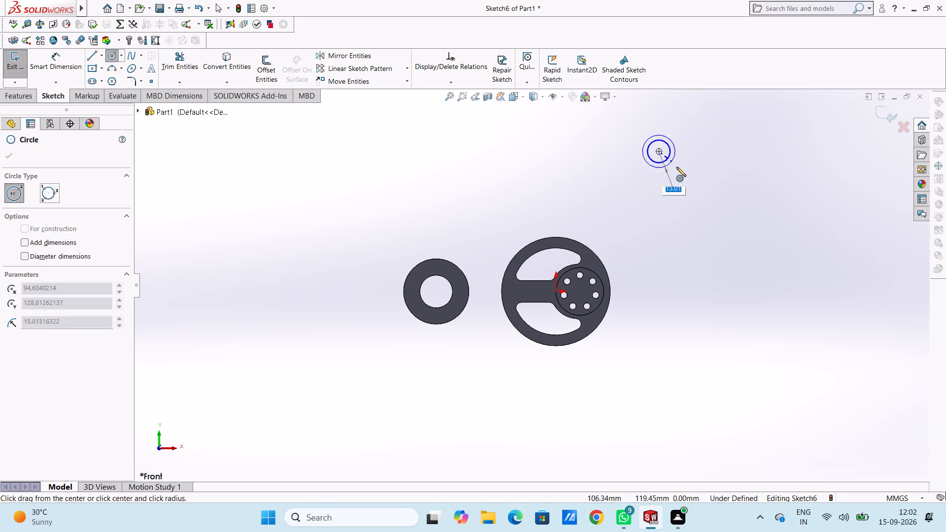
{"action": "type", "text": "25"}
{"action": "key", "text": "Return"}
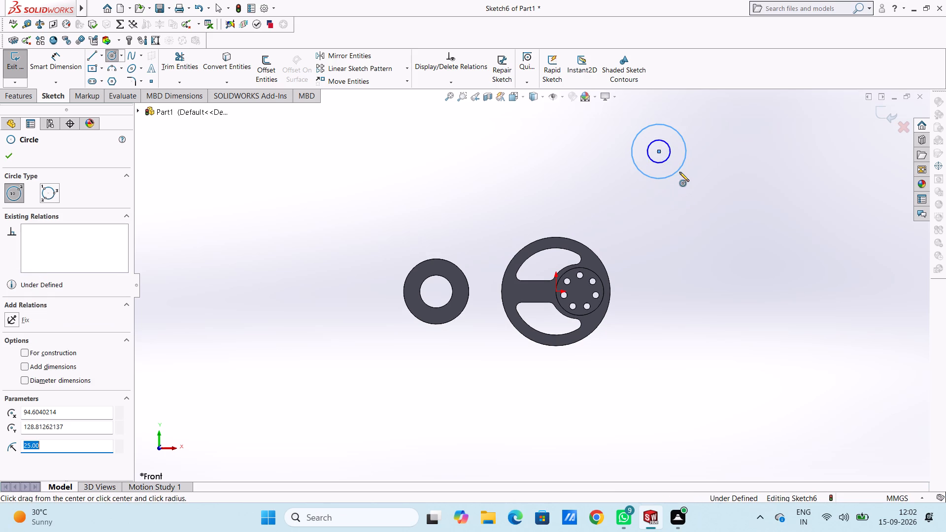
{"action": "key", "text": "Escape"}
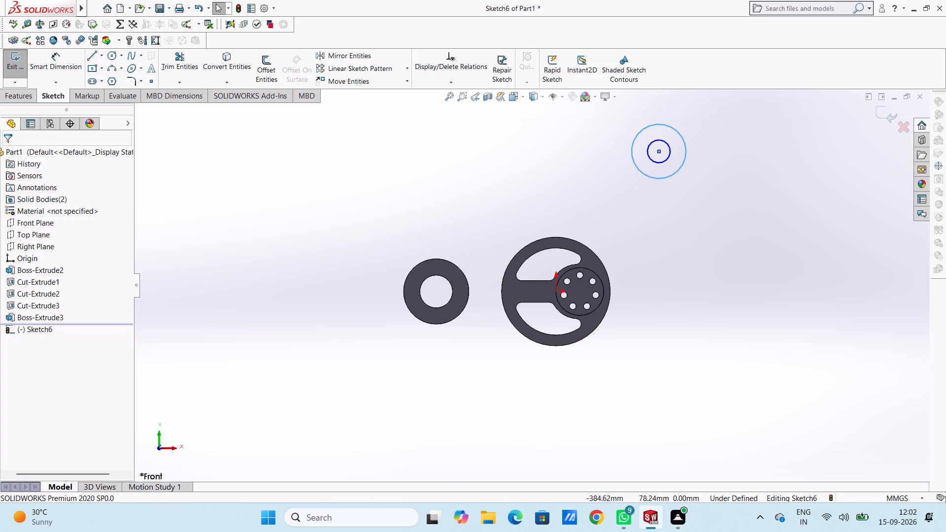
Dimension the new concentric circles with diameters of 21 mm for the inner and 50 mm for the outer.
{"action": "left_click", "coordinate": [68, 67]}
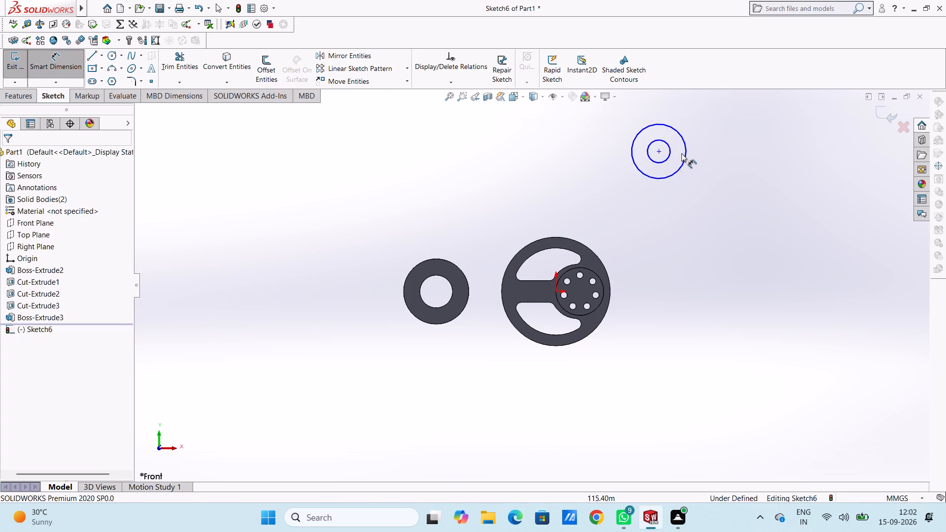
{"action": "left_click", "coordinate": [668, 141]}
{"action": "left_click", "coordinate": [808, 189]}
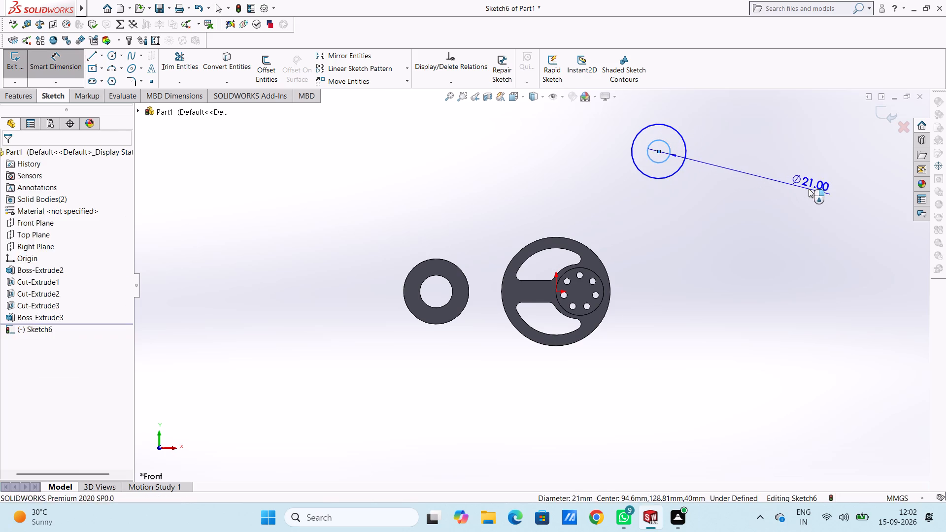
{"action": "key", "text": "Return"}
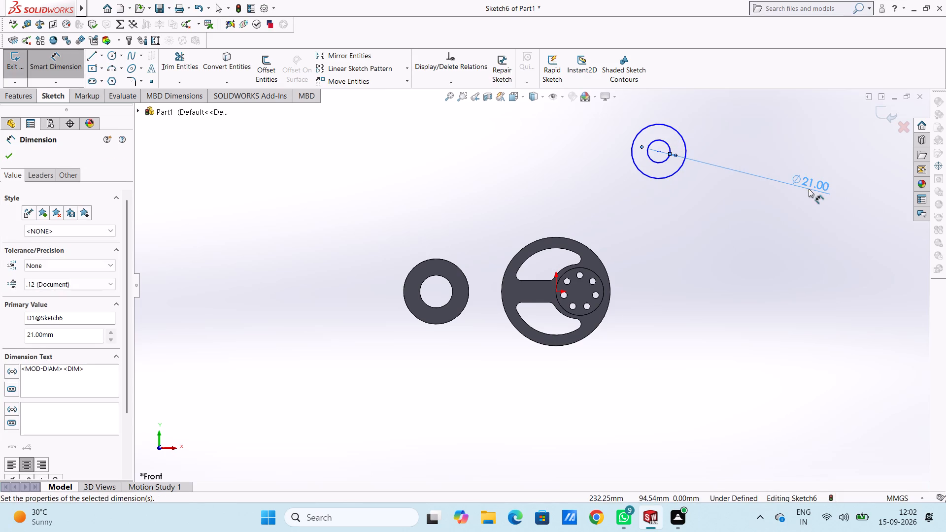
{"action": "left_click", "coordinate": [791, 221]}
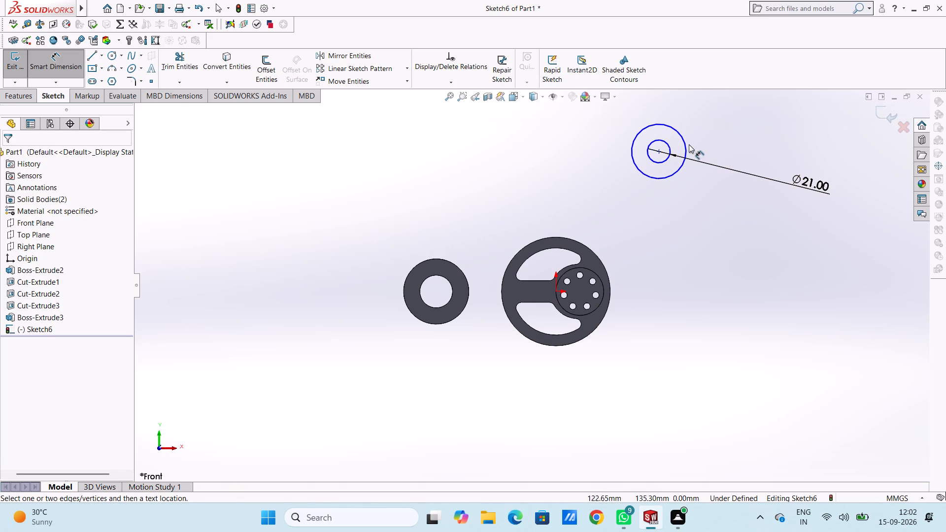
{"action": "left_click", "coordinate": [685, 147]}
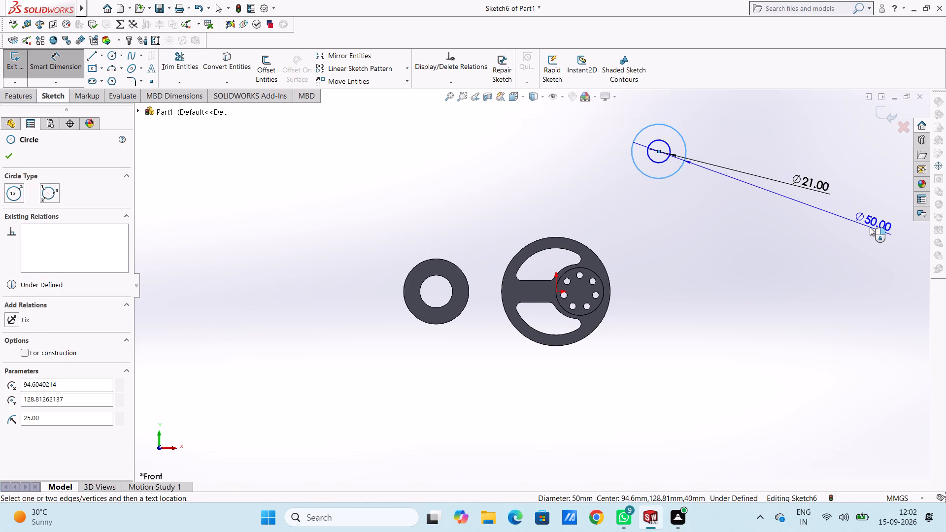
{"action": "left_click", "coordinate": [870, 227]}
{"action": "key", "text": "Return"}
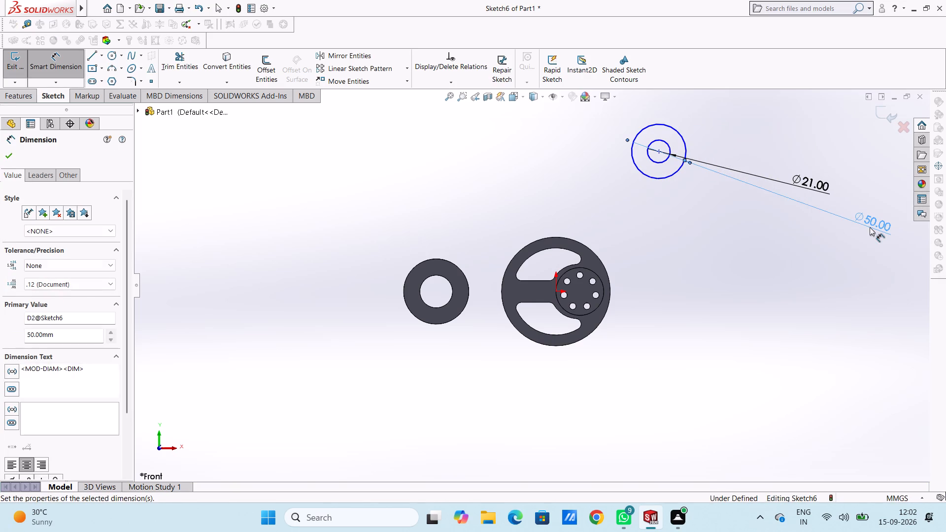
{"action": "left_click", "coordinate": [839, 261]}
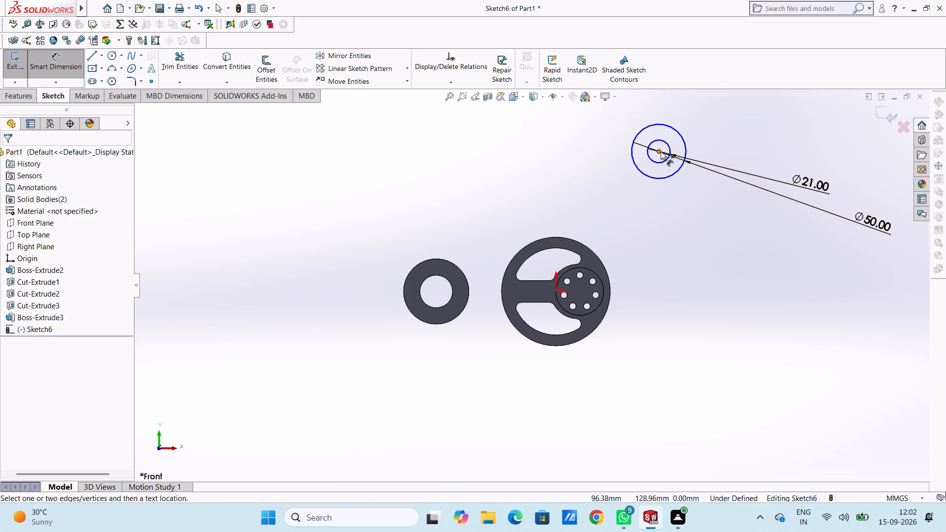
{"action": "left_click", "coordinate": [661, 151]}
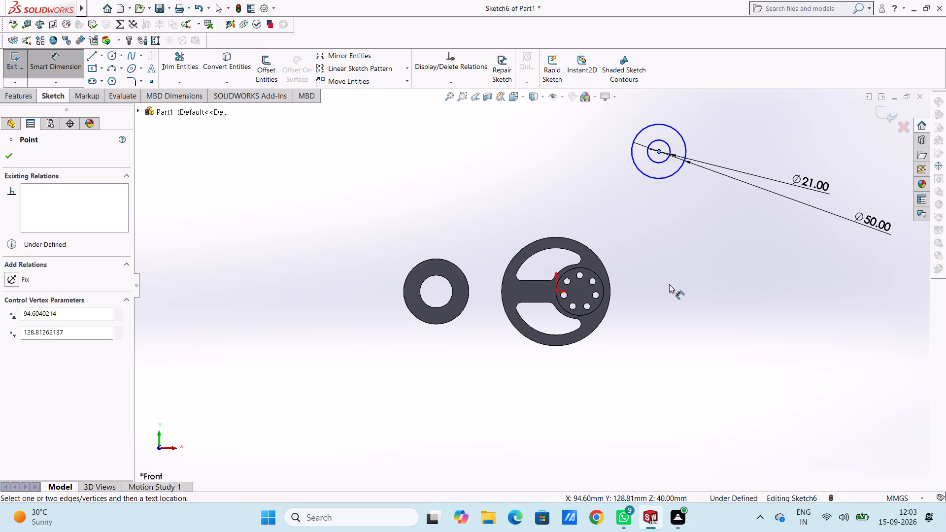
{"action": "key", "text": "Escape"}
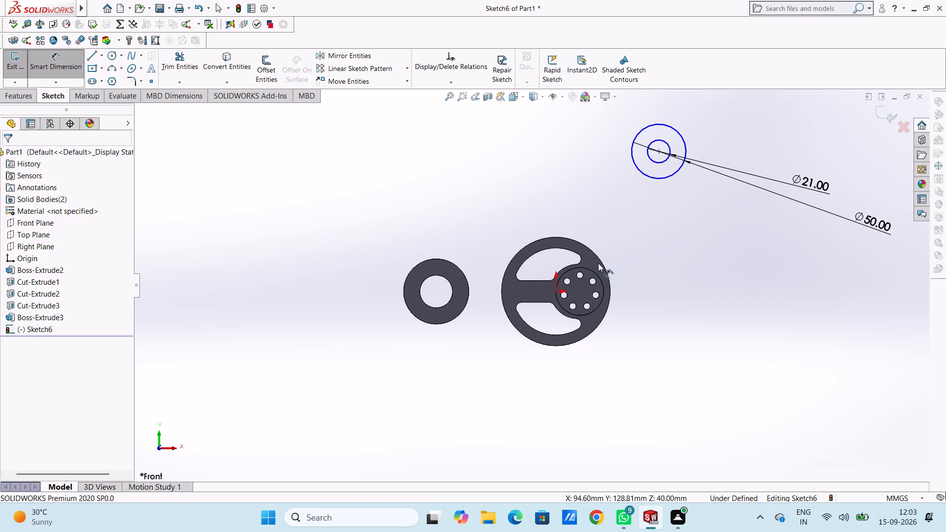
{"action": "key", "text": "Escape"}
Draw a 15 mm vertical line from the topmost small hole's centre down to the centre of the seven-hole circular recess.
{"action": "left_click", "coordinate": [91, 53]}
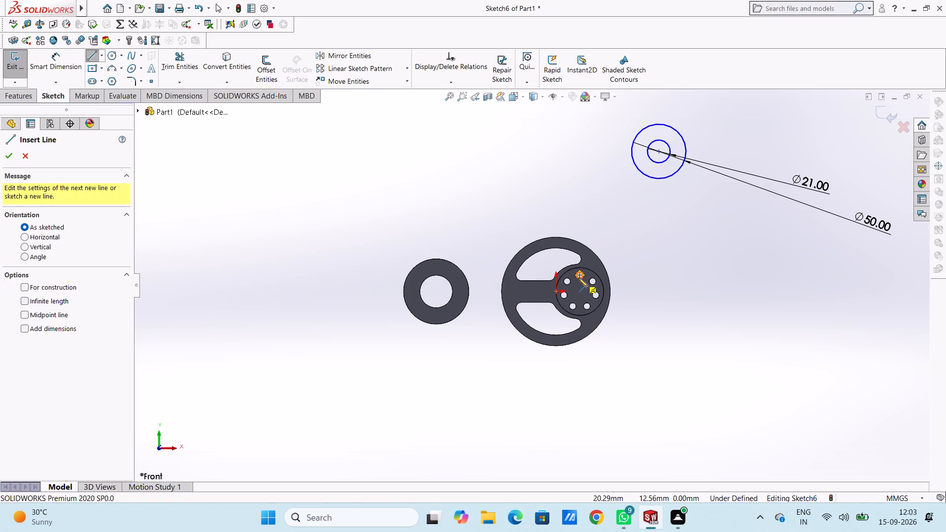
{"action": "scroll", "coordinate": [578, 277], "scroll_direction": "down", "scroll_amount": 6}
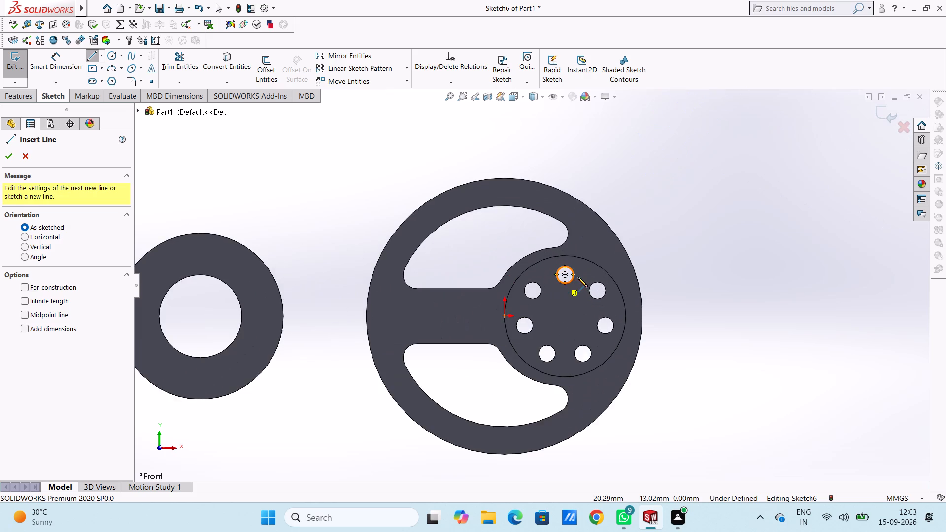
{"action": "left_click", "coordinate": [559, 274]}
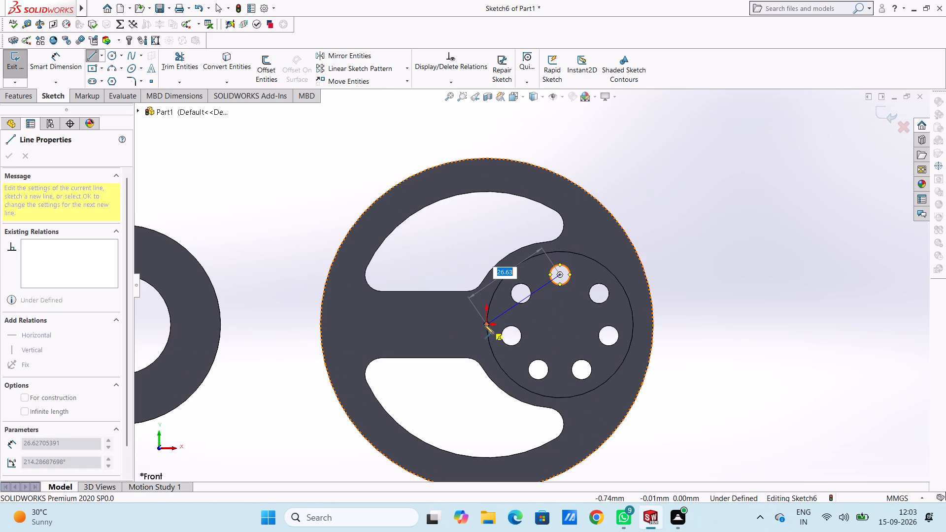
{"action": "left_click", "coordinate": [560, 325]}
{"action": "key", "text": "Escape"}
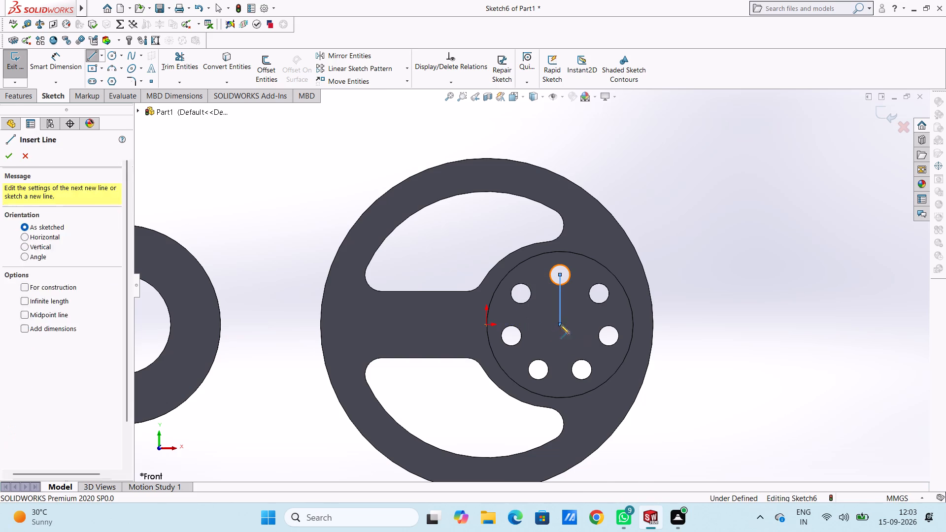
{"action": "key", "text": "Escape"}
Dimension the aligned distance from the line's lower endpoint to the concentric circles' centre as 127 mm.
{"action": "scroll", "coordinate": [560, 325], "scroll_direction": "down", "scroll_amount": 3}
{"action": "scroll", "coordinate": [560, 325], "scroll_direction": "up", "scroll_amount": 6}
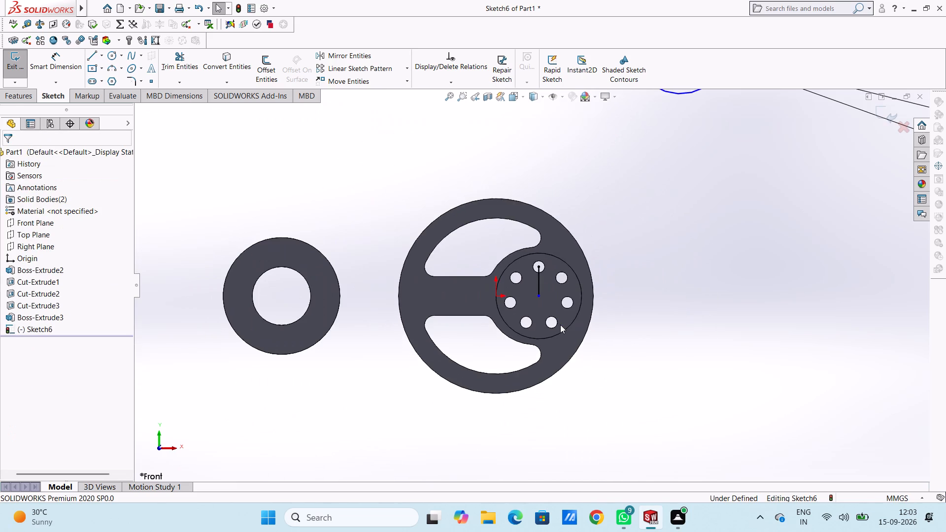
{"action": "scroll", "coordinate": [560, 325], "scroll_direction": "up", "scroll_amount": 3}
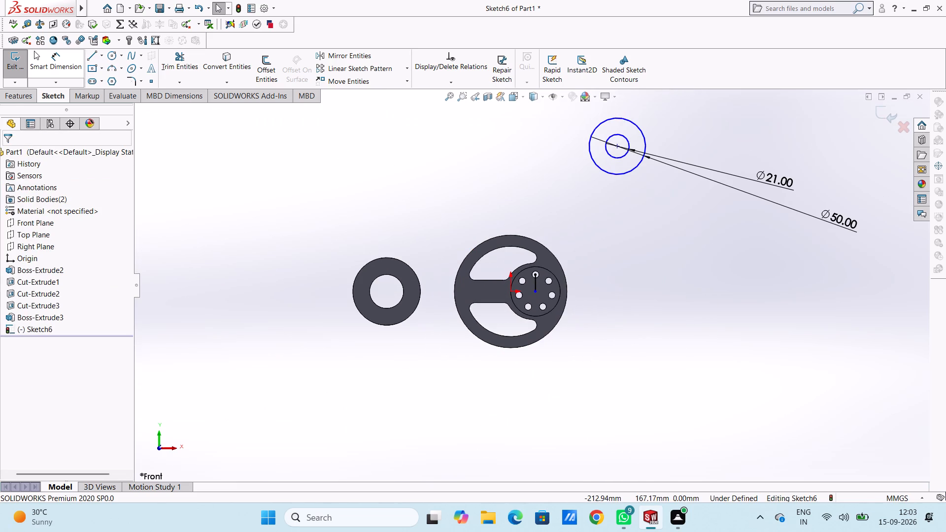
{"action": "left_click", "coordinate": [53, 62]}
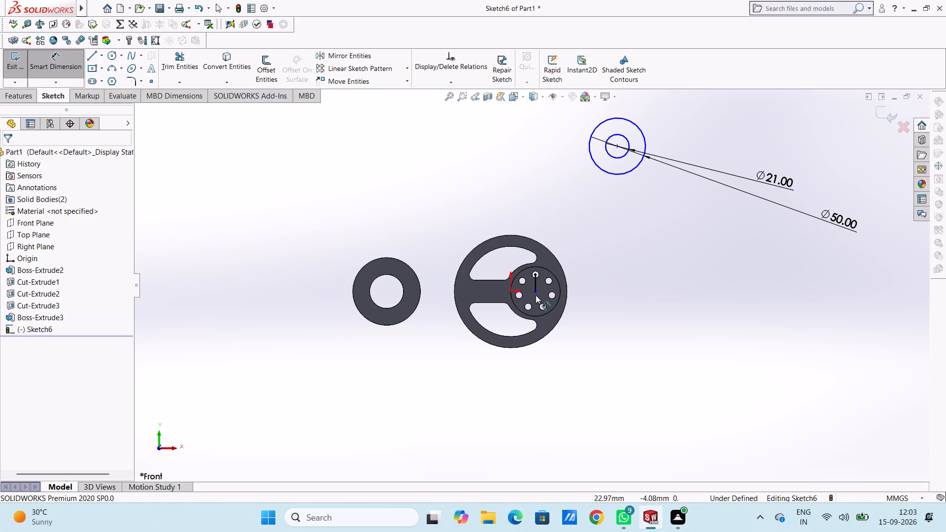
{"action": "left_click", "coordinate": [535, 292]}
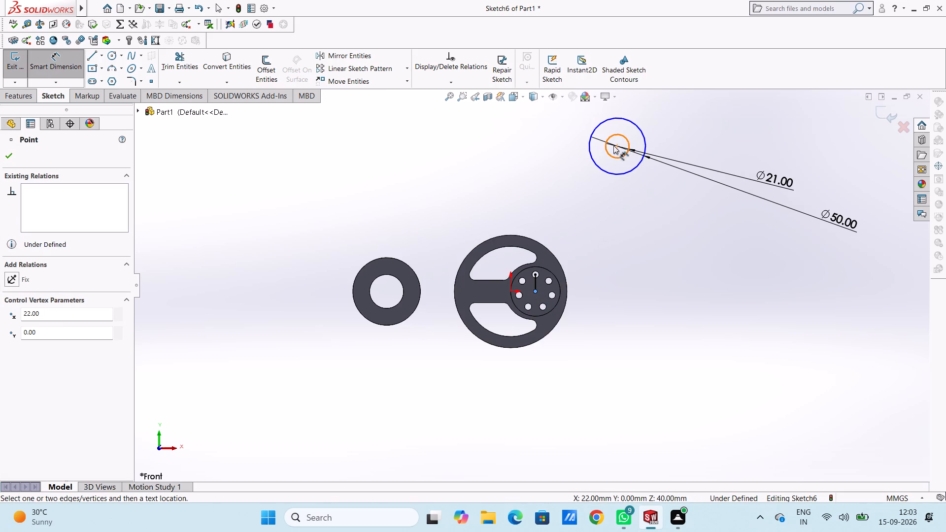
{"action": "left_click", "coordinate": [617, 145]}
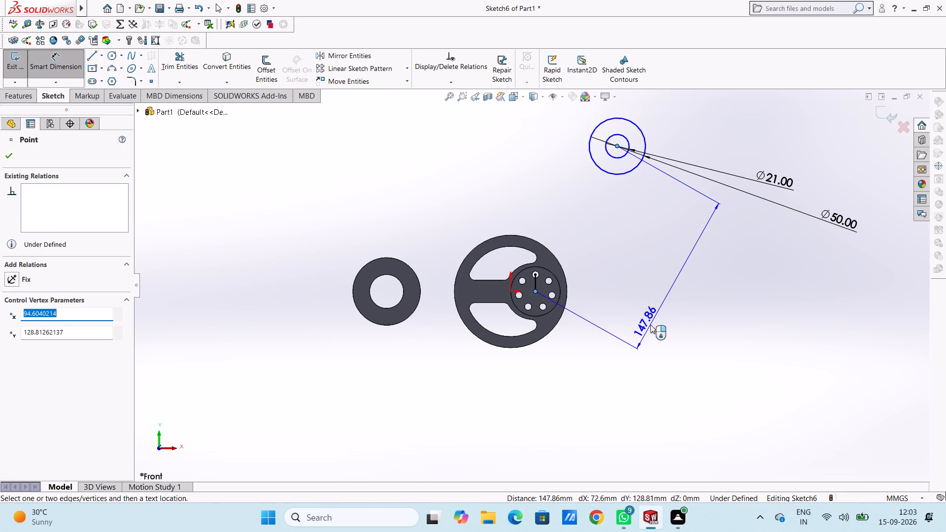
{"action": "left_click", "coordinate": [650, 325]}
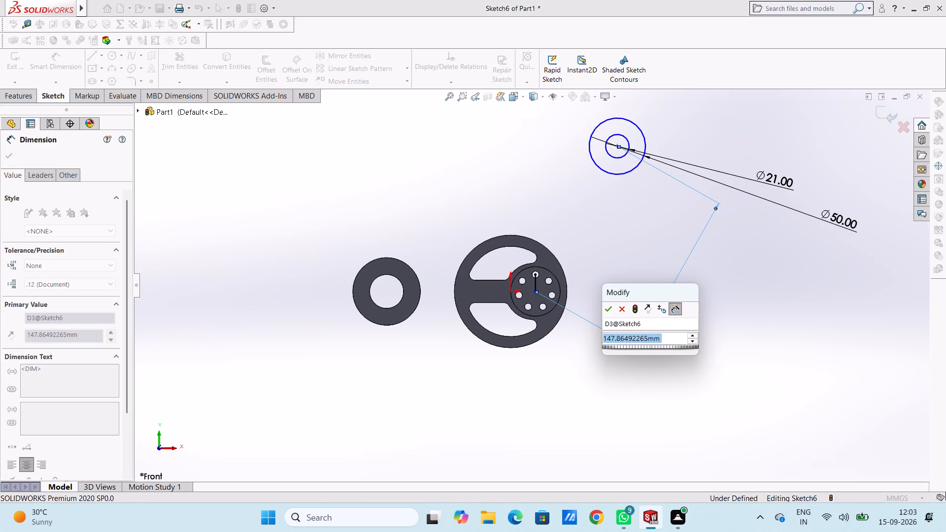
{"action": "type", "text": "127"}
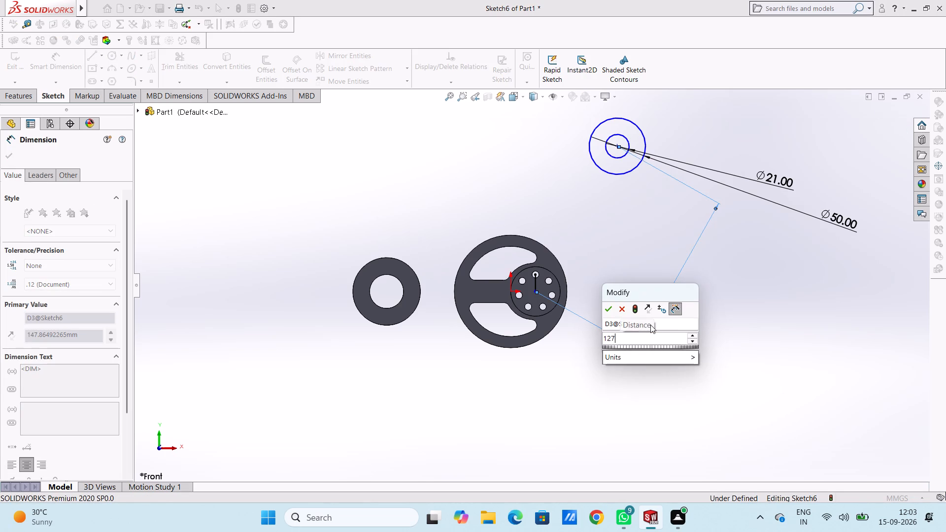
{"action": "key", "text": "Return"}
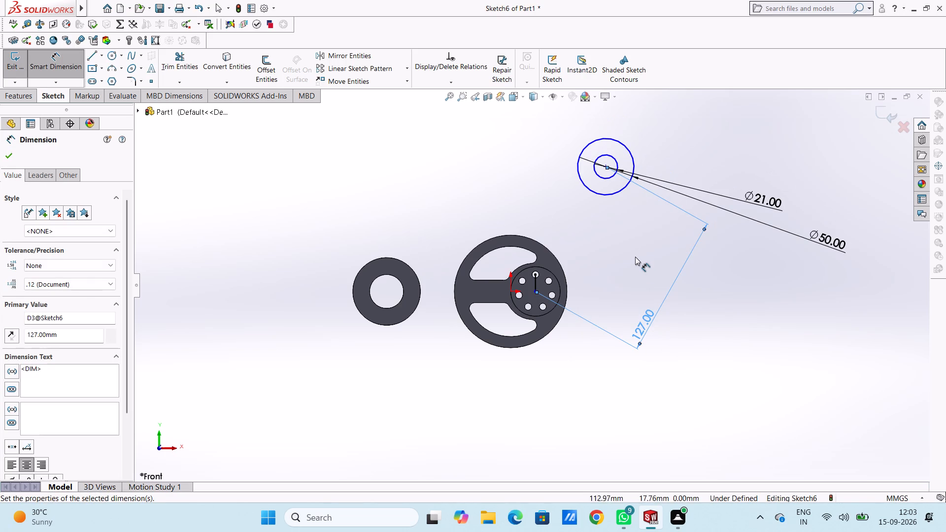
{"action": "left_click", "coordinate": [634, 256]}
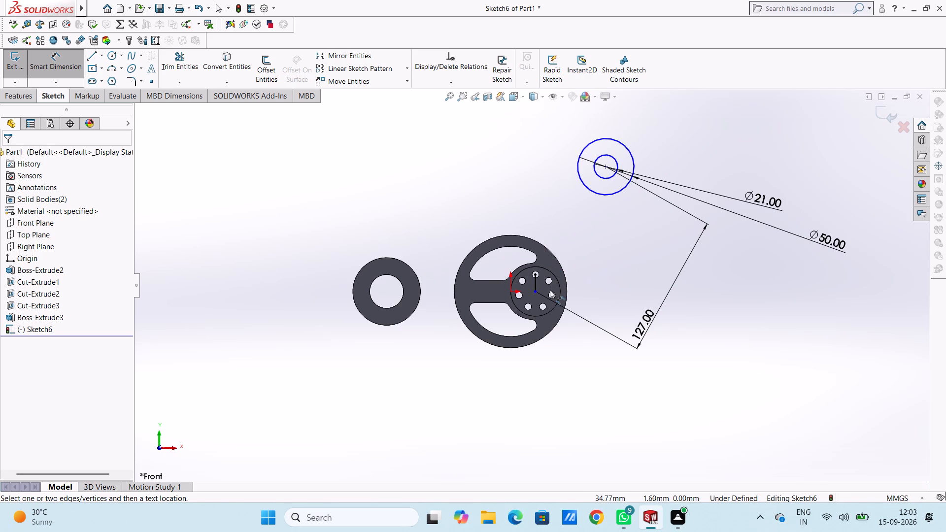
Dimension the horizontal distance between the vertical line's lower endpoint and the concentric circles' centre.
{"action": "left_click", "coordinate": [535, 290]}
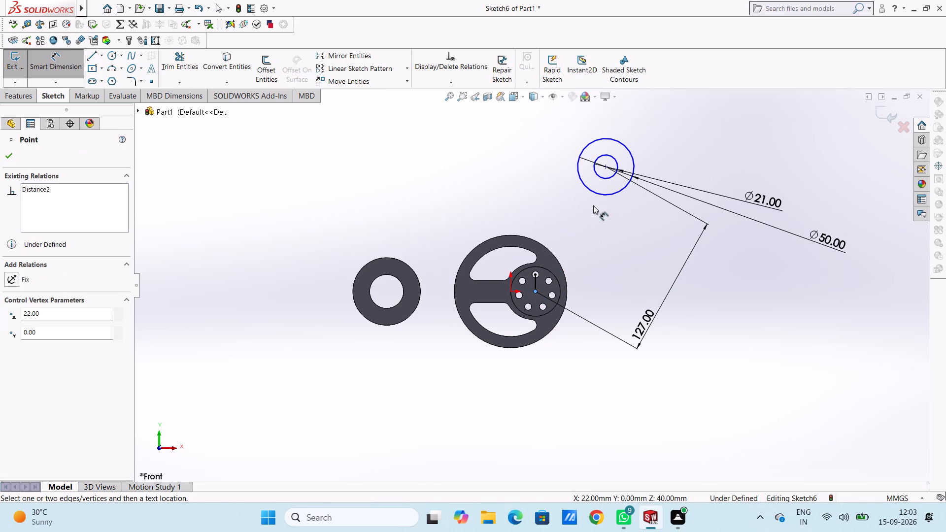
{"action": "left_click", "coordinate": [607, 167]}
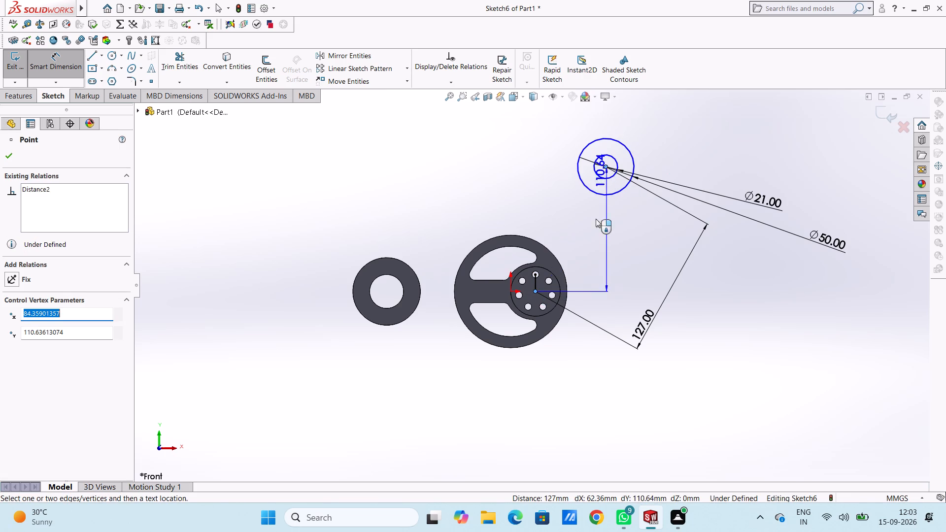
{"action": "left_click", "coordinate": [575, 411]}
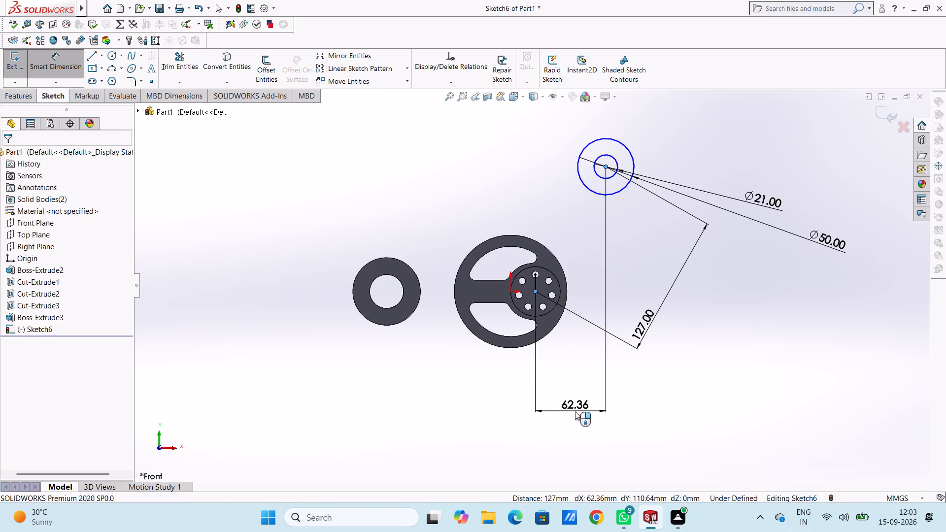
{"action": "key", "text": "Return"}
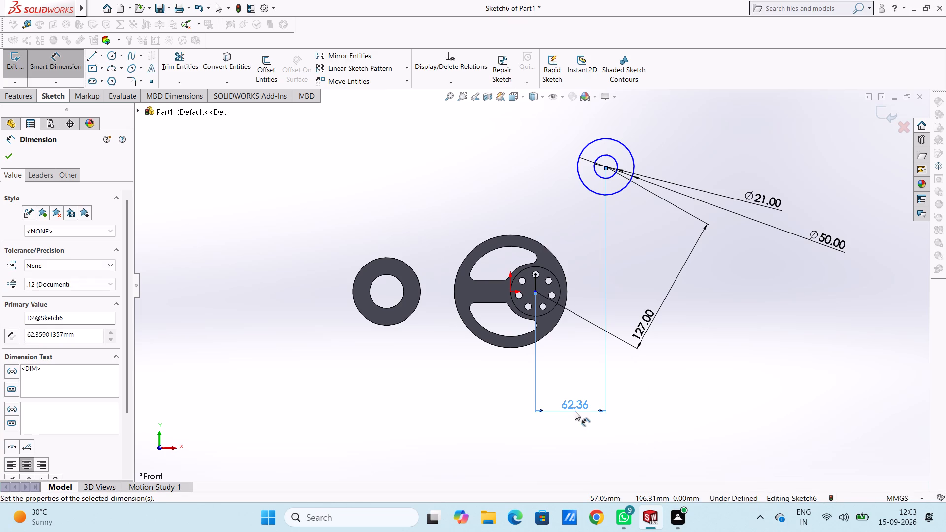
{"action": "left_click", "coordinate": [663, 395]}
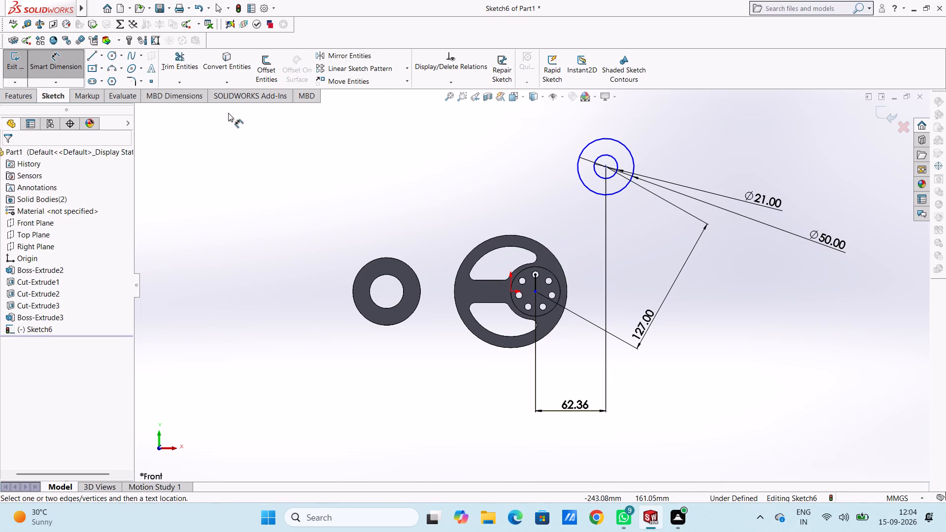
Extrude the region between the 50 mm and 21 mm circles 40 mm blind in the reversed direction, with Merge result on.
{"action": "left_click", "coordinate": [22, 95]}
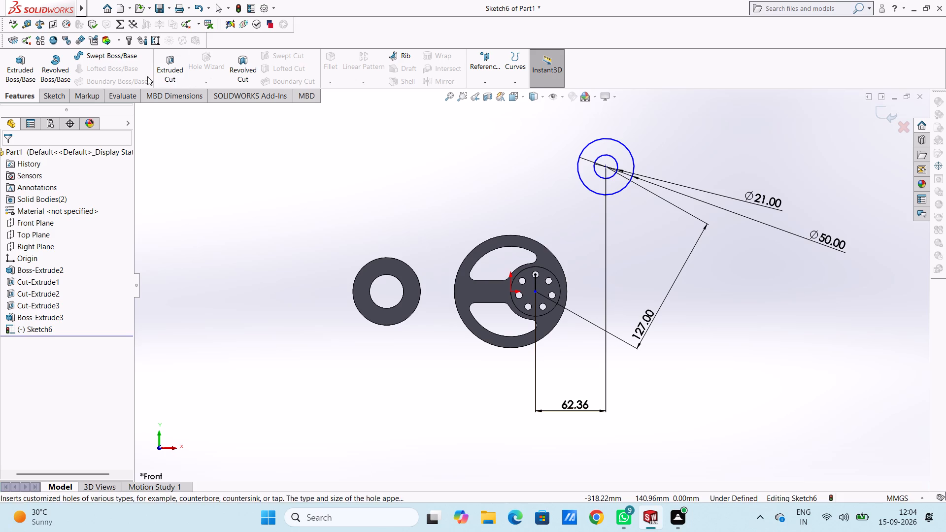
{"action": "middle_click_drag", "start_coordinate": [271, 258], "coordinate": [216, 233]}
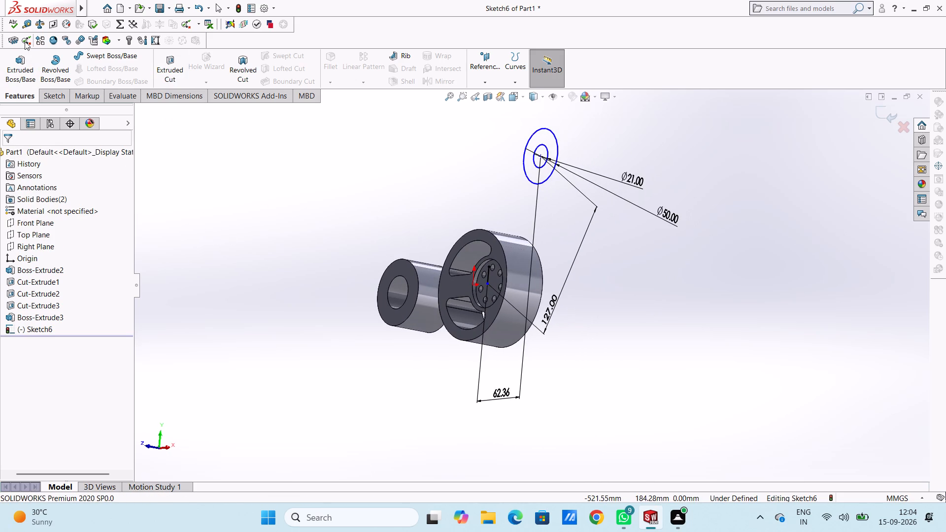
{"action": "left_click", "coordinate": [19, 67]}
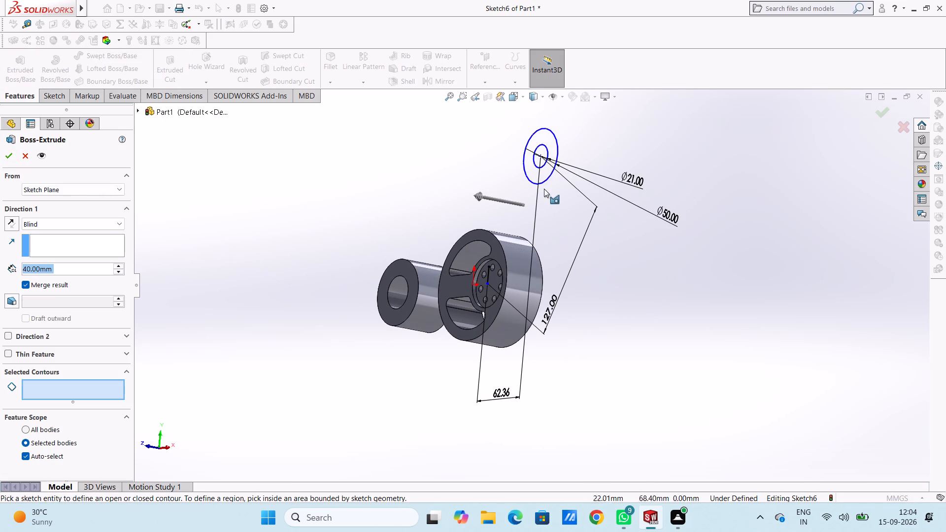
{"action": "left_click", "coordinate": [552, 141]}
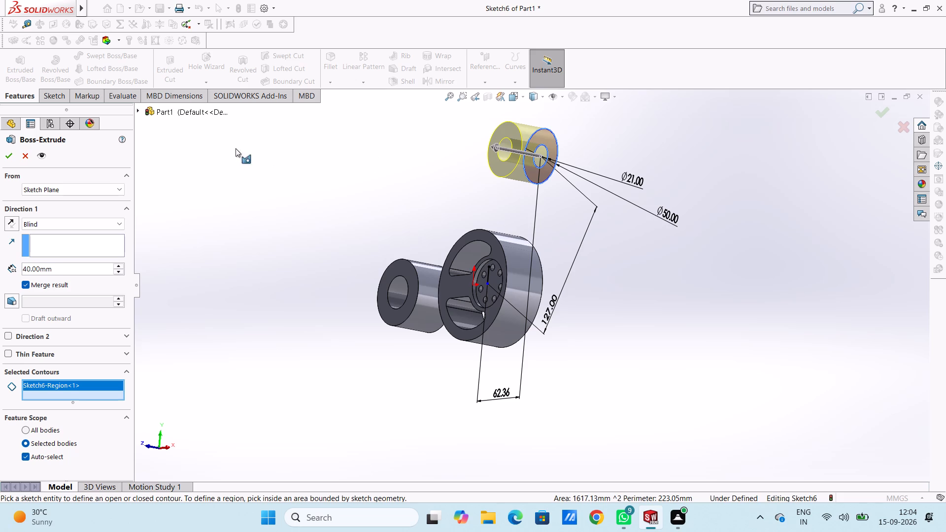
{"action": "left_click", "coordinate": [13, 222]}
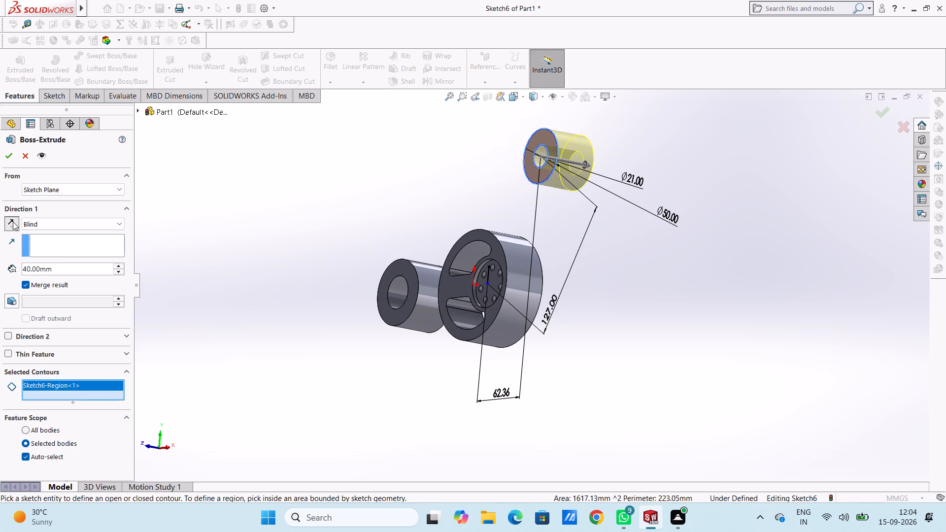
{"action": "left_click", "coordinate": [8, 156]}
{"action": "left_click", "coordinate": [242, 219]}
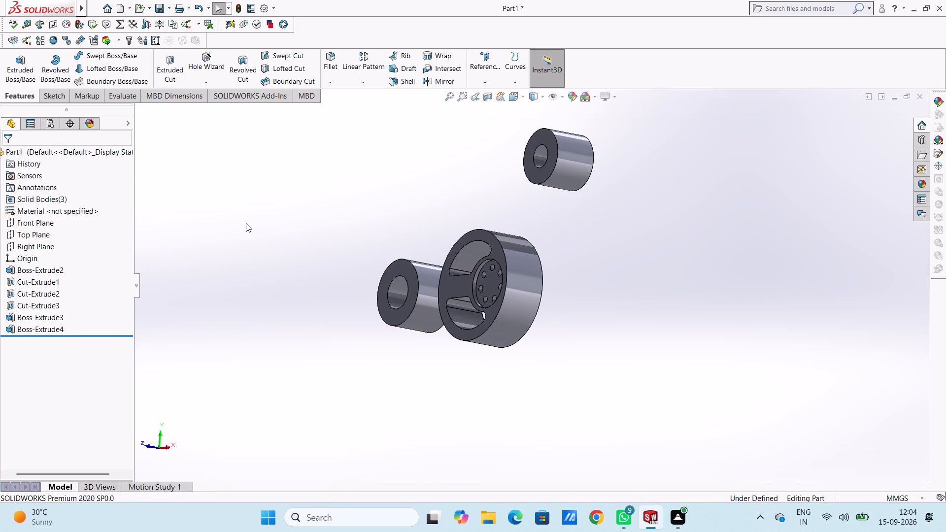
Create a reference plane offset 20 mm from the Front Plane, running through the middle of the three bodies' thickness.
{"action": "key", "text": "ctrl+4"}
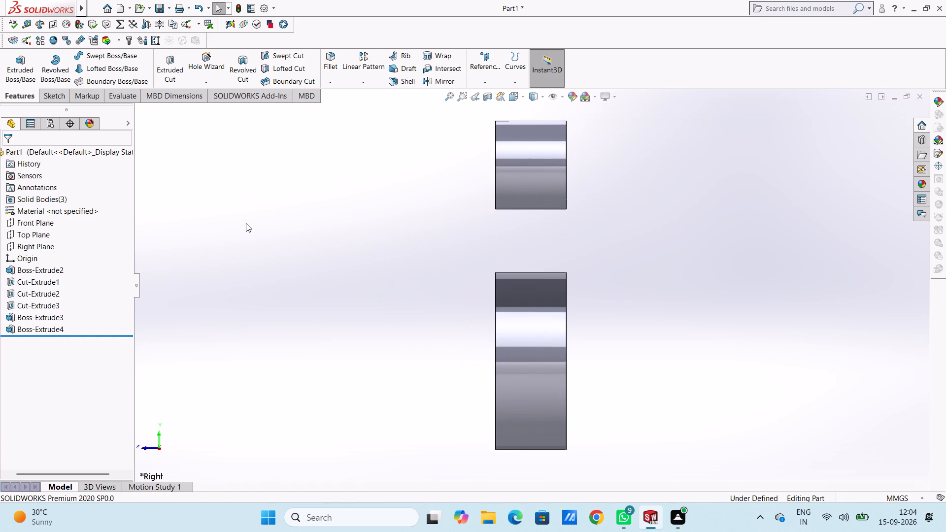
{"action": "key", "text": "ctrl+2"}
{"action": "key", "text": "ctrl+1"}
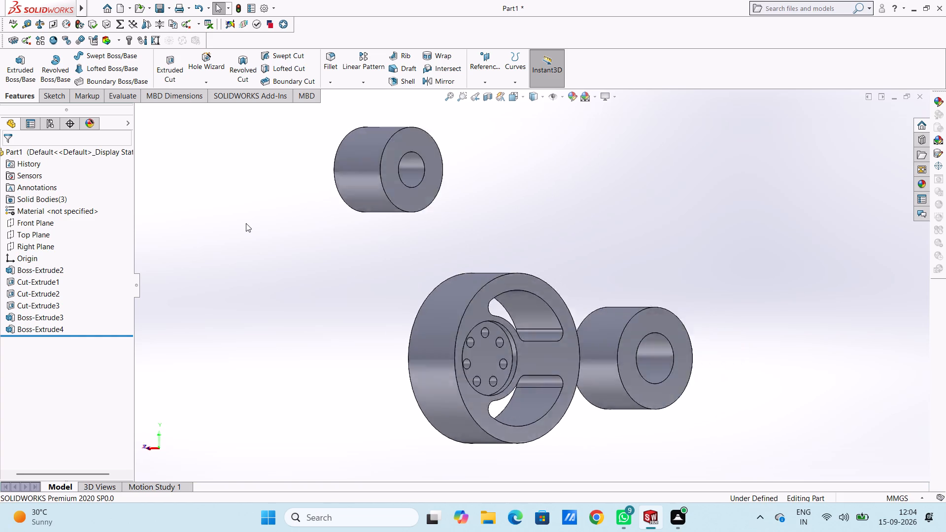
{"action": "key", "text": "ctrl+2"}
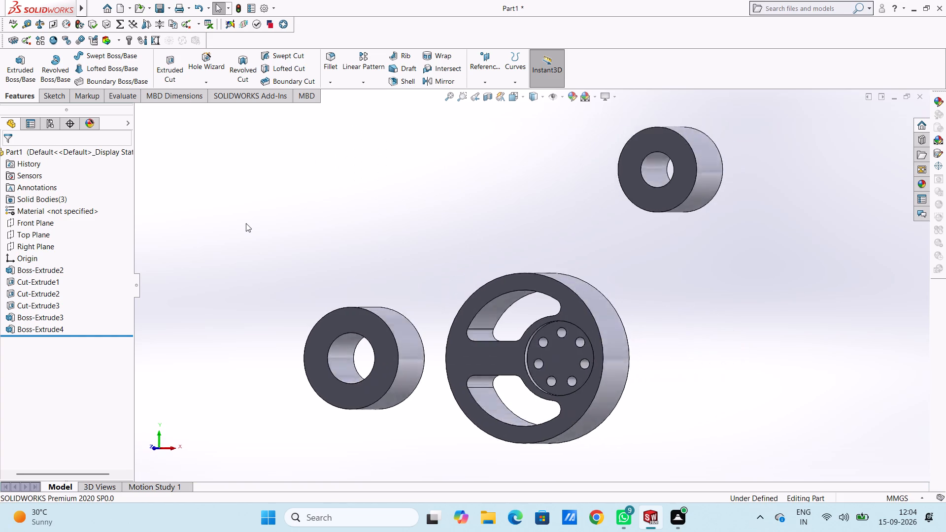
{"action": "key", "text": "ctrl+5"}
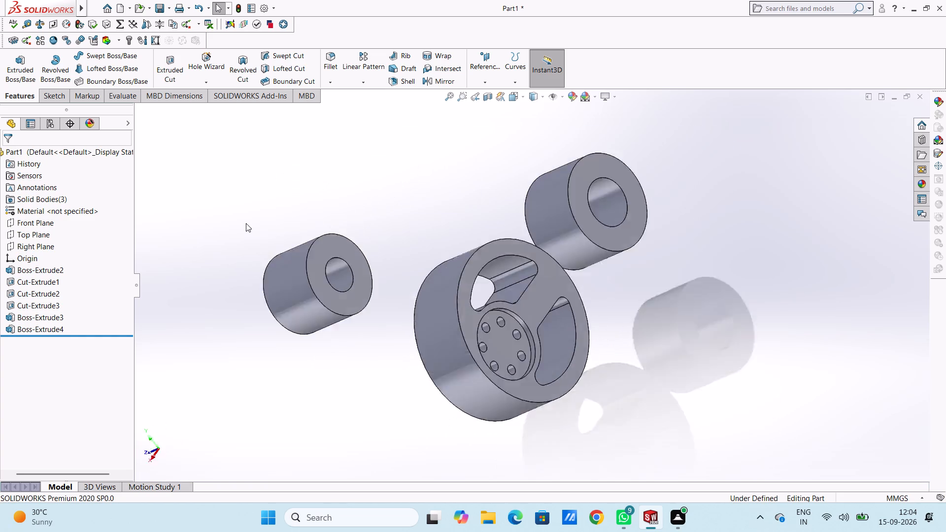
{"action": "key", "text": "ctrl+6"}
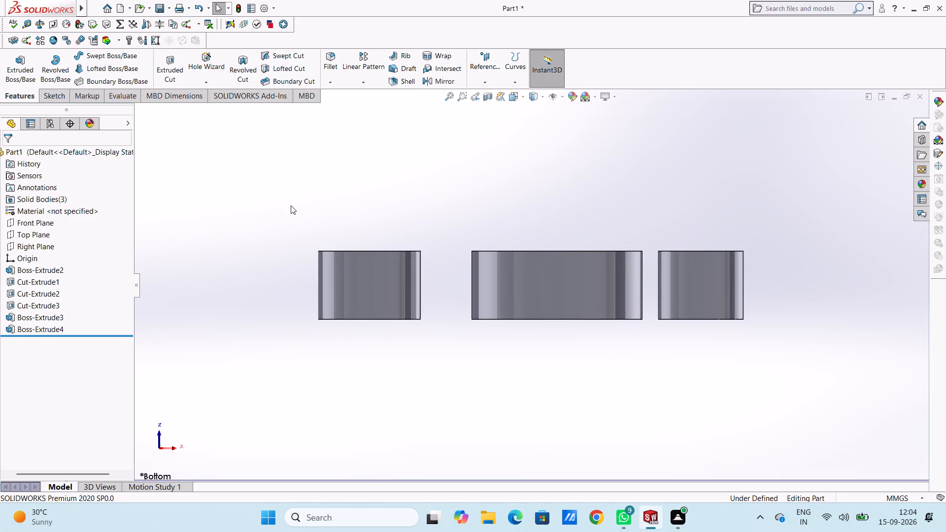
{"action": "left_click", "coordinate": [492, 59]}
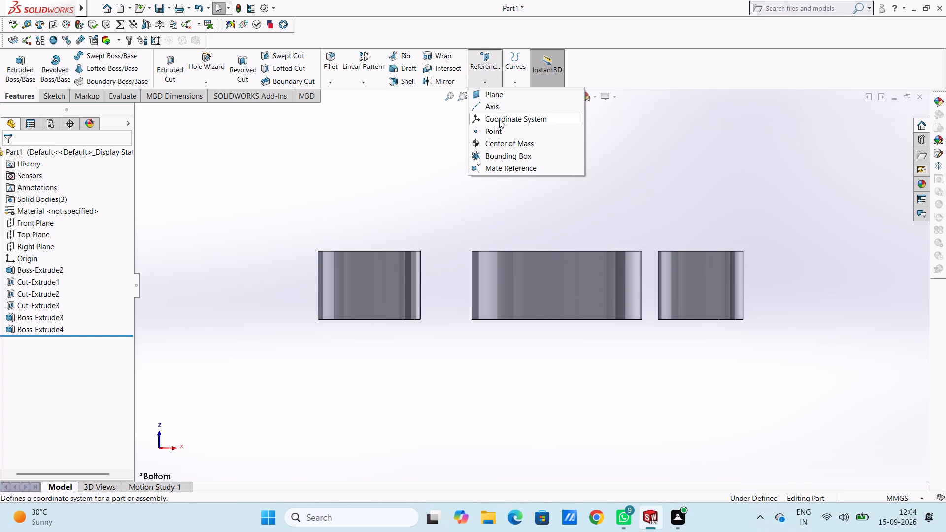
{"action": "left_click", "coordinate": [497, 98]}
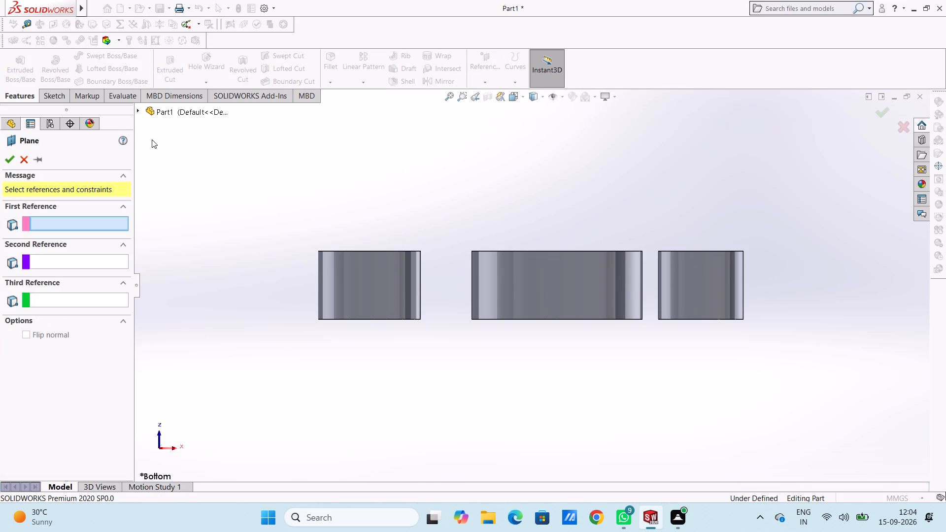
{"action": "left_click", "coordinate": [137, 109]}
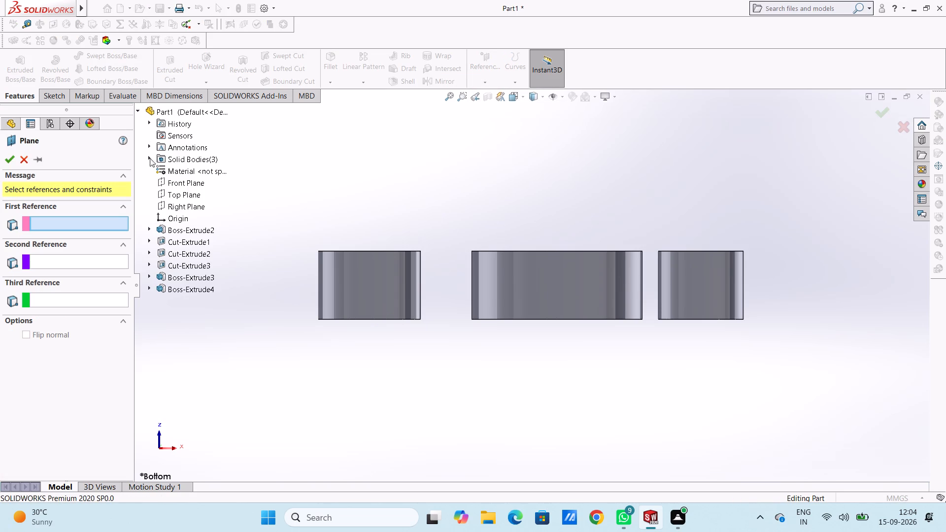
{"action": "left_click", "coordinate": [201, 184]}
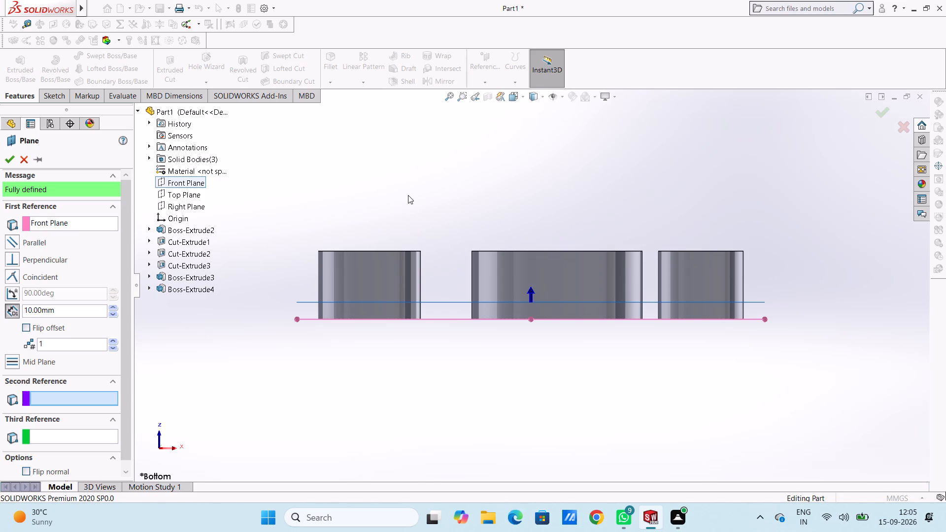
{"action": "double_click", "coordinate": [60, 310]}
{"action": "type", "text": "20"}
{"action": "key", "text": "Return"}
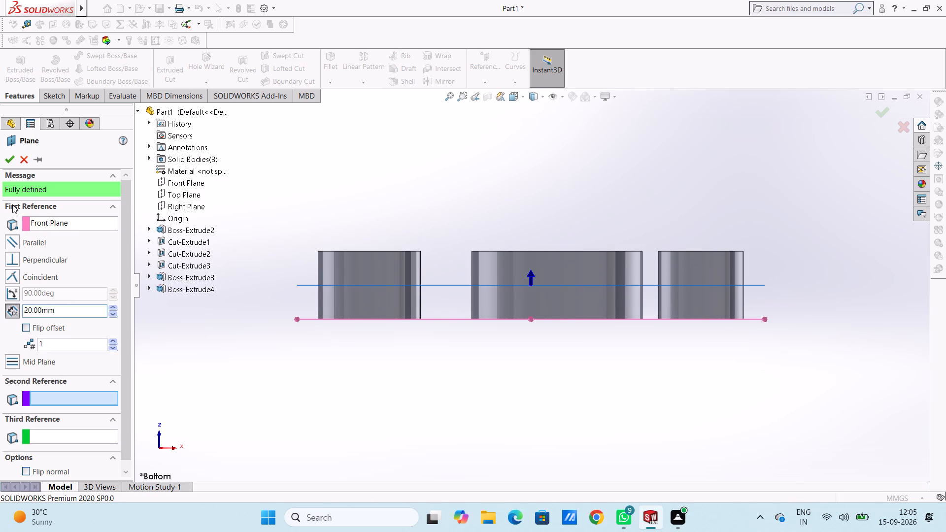
{"action": "left_click", "coordinate": [10, 160]}
{"action": "left_click", "coordinate": [381, 202]}
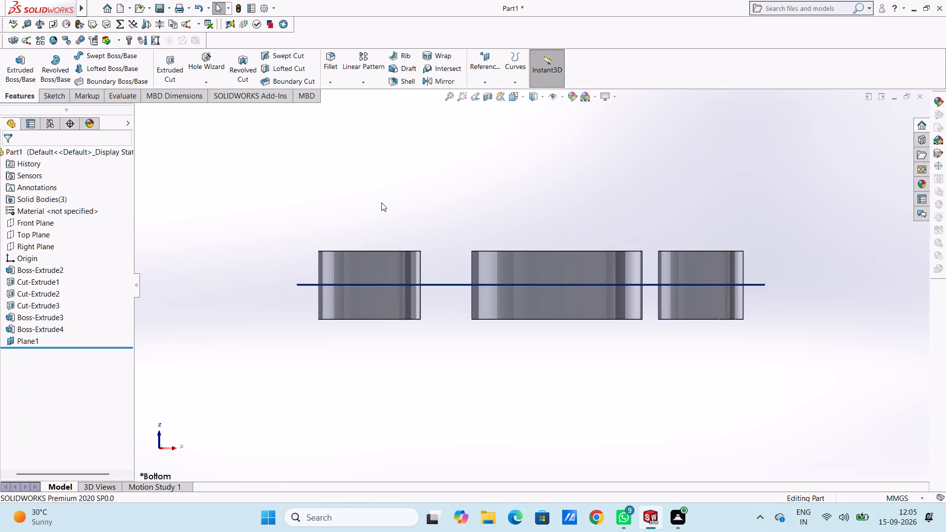
Sketch on the new offset plane a 30 mm radius three-point arc along the 60 mm ring's outer edge, top to bottom, on the disc-facing side.
{"action": "key", "text": "ctrl+1"}
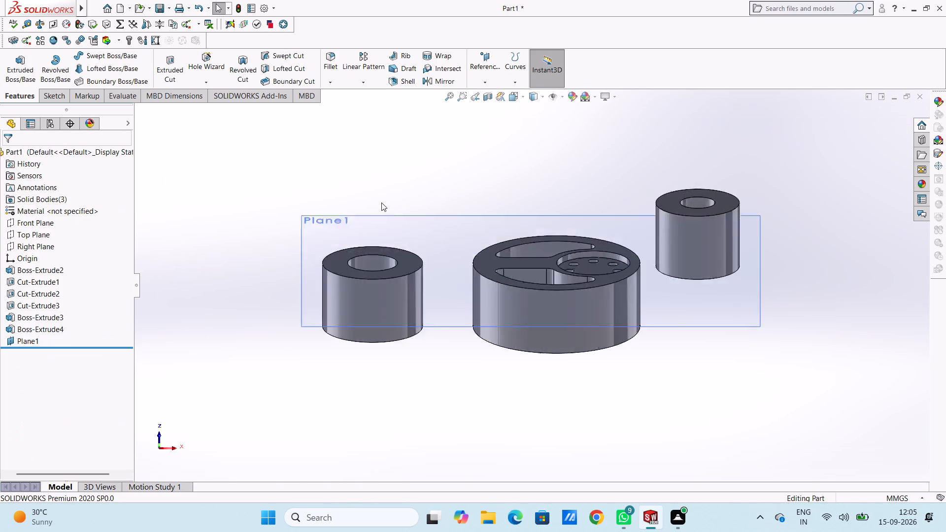
{"action": "left_click", "coordinate": [443, 234]}
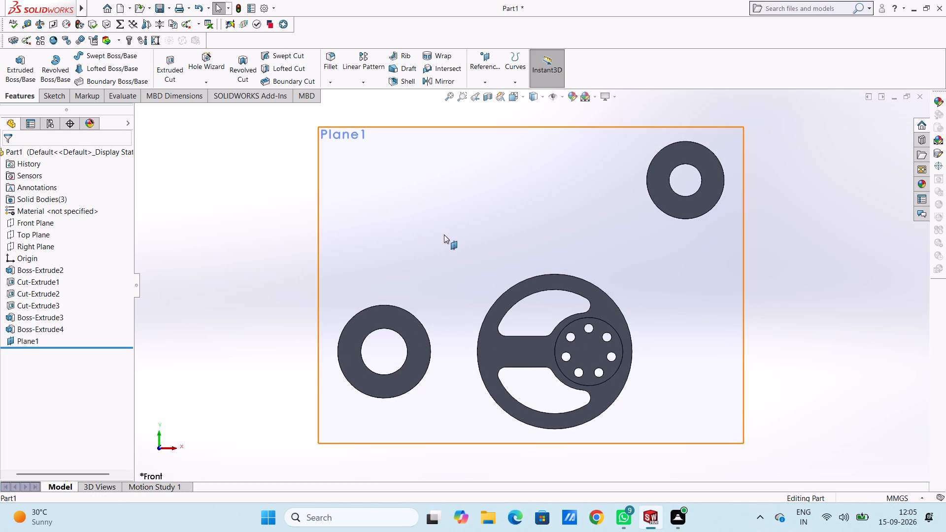
{"action": "left_click", "coordinate": [490, 206]}
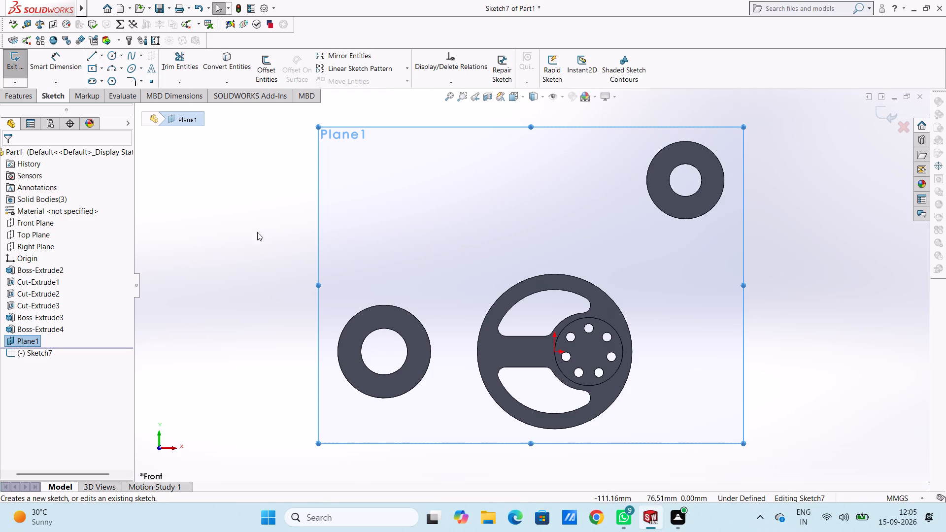
{"action": "left_click", "coordinate": [220, 231]}
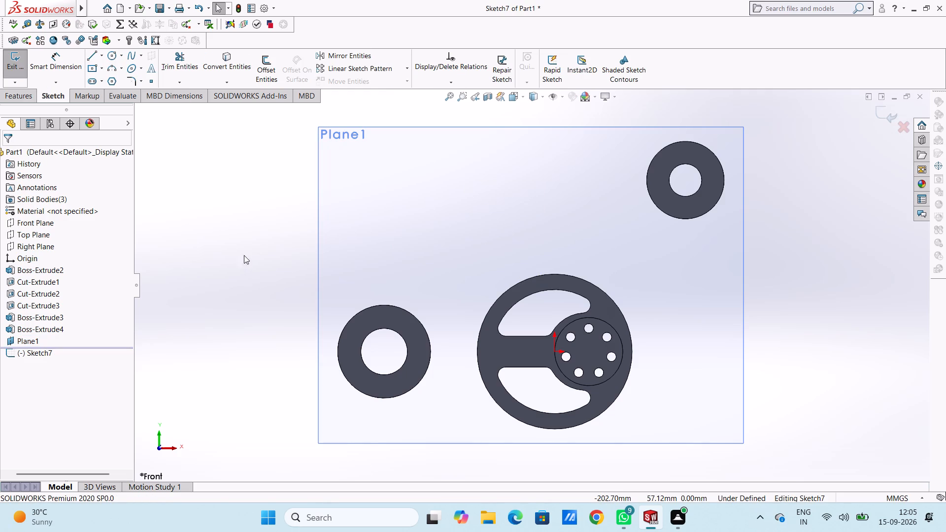
{"action": "left_click", "coordinate": [90, 55]}
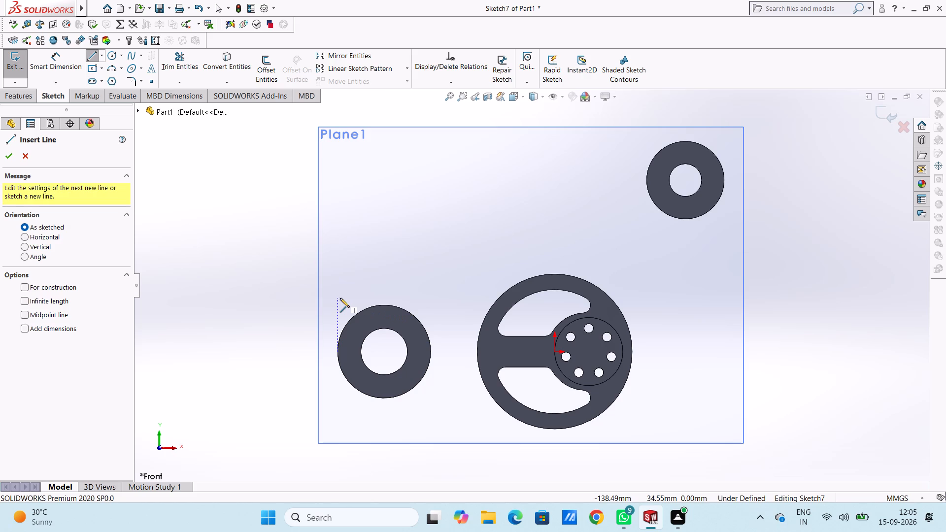
{"action": "key", "text": "Escape"}
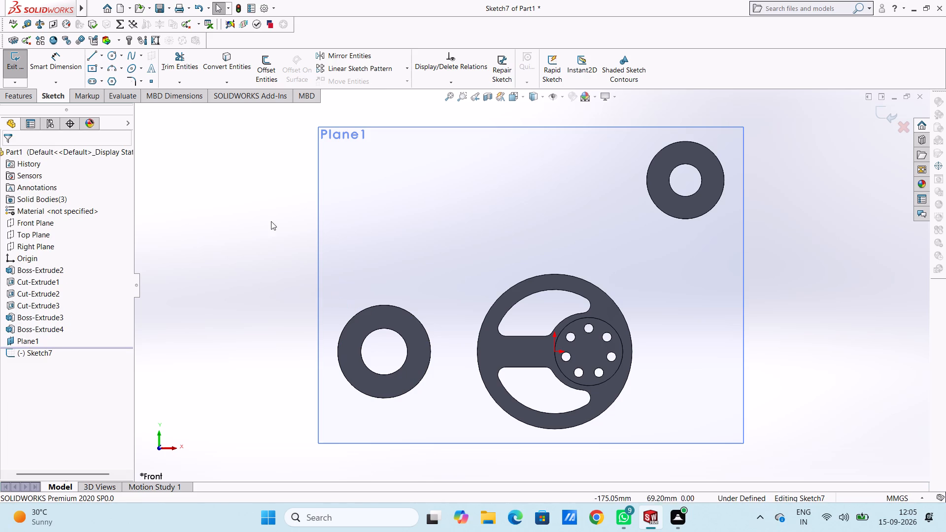
{"action": "left_click", "coordinate": [108, 65]}
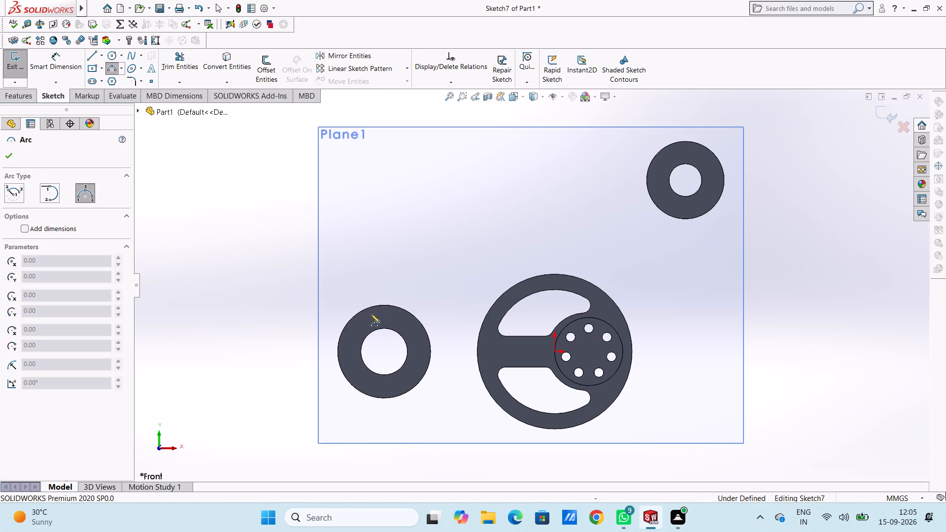
{"action": "left_click", "coordinate": [382, 304]}
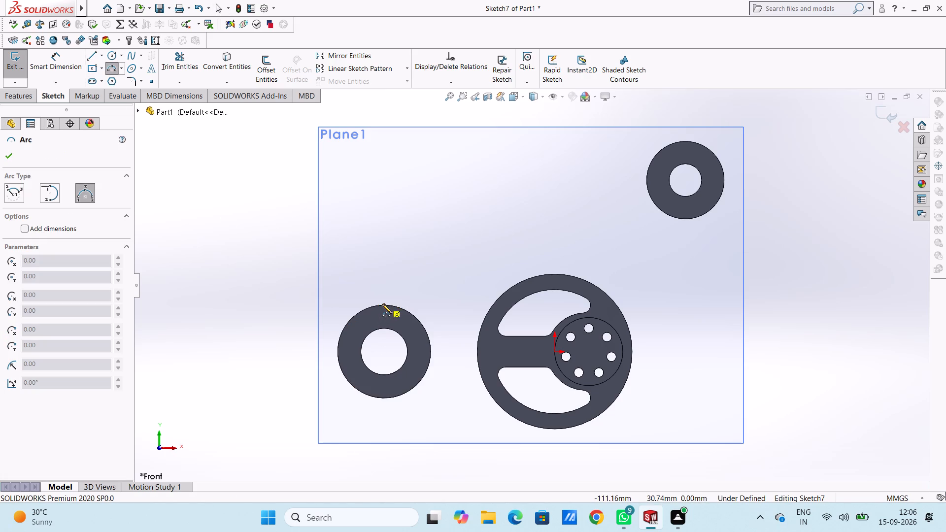
{"action": "left_click", "coordinate": [383, 399]}
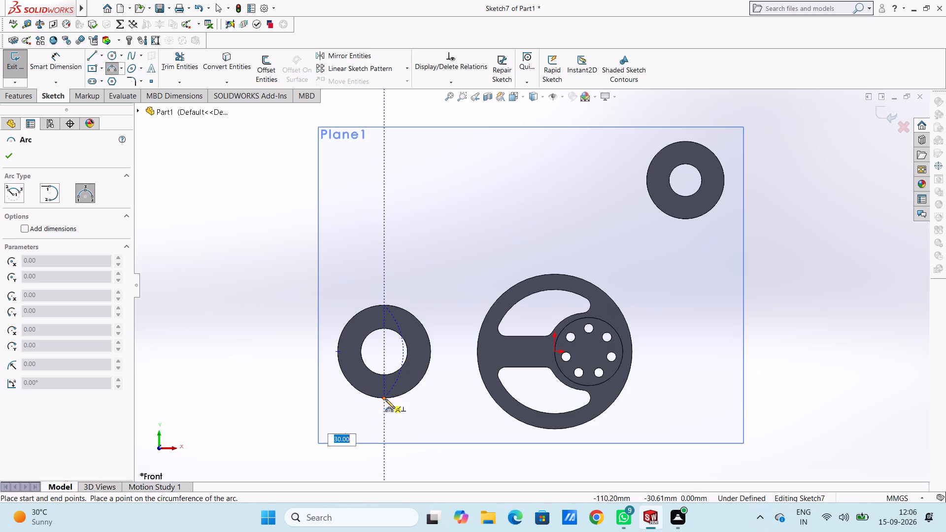
{"action": "left_click", "coordinate": [416, 383]}
{"action": "key", "text": "Escape"}
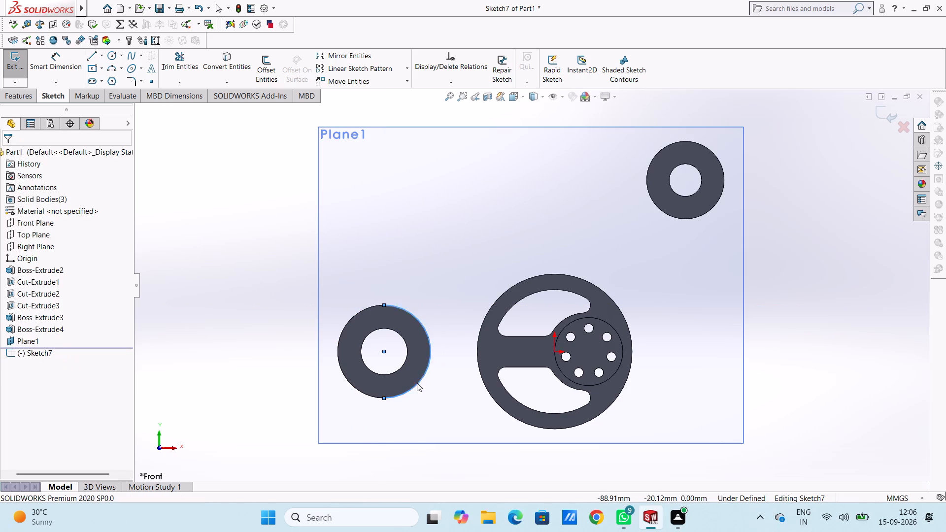
{"action": "key", "text": "Escape"}
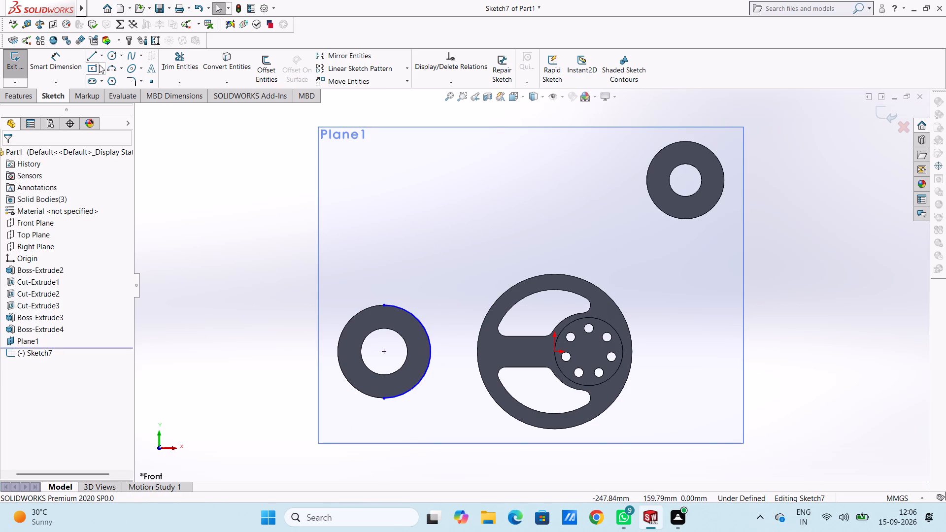
Draw a line about 102 mm long from the arc's upper endpoint to the upper outer edge of the 100 mm disc.
{"action": "left_click", "coordinate": [96, 57]}
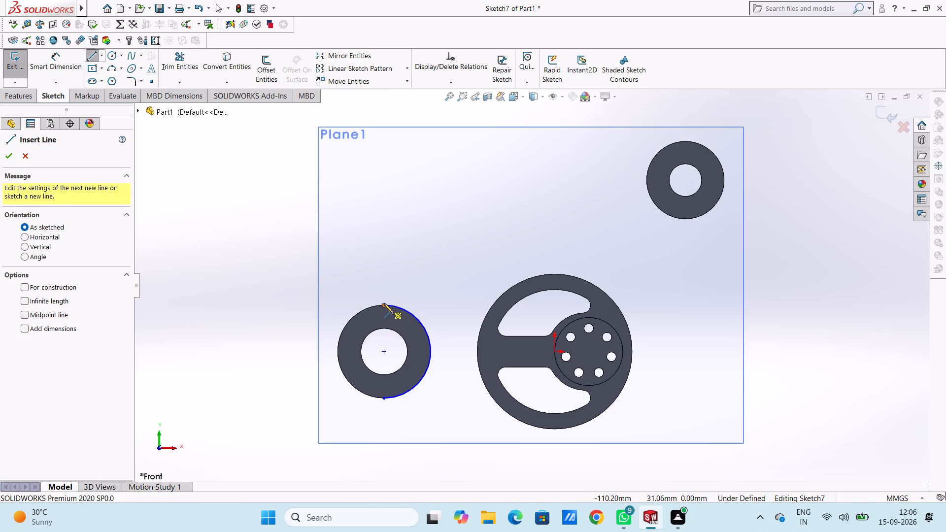
{"action": "left_click", "coordinate": [384, 303]}
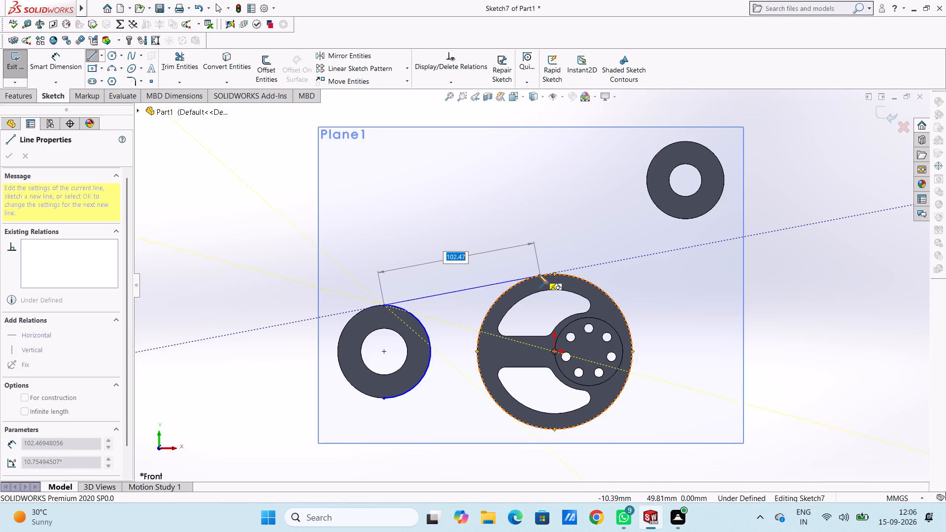
{"action": "left_click", "coordinate": [539, 274]}
{"action": "key", "text": "Escape"}
{"action": "key", "text": "Escape"}
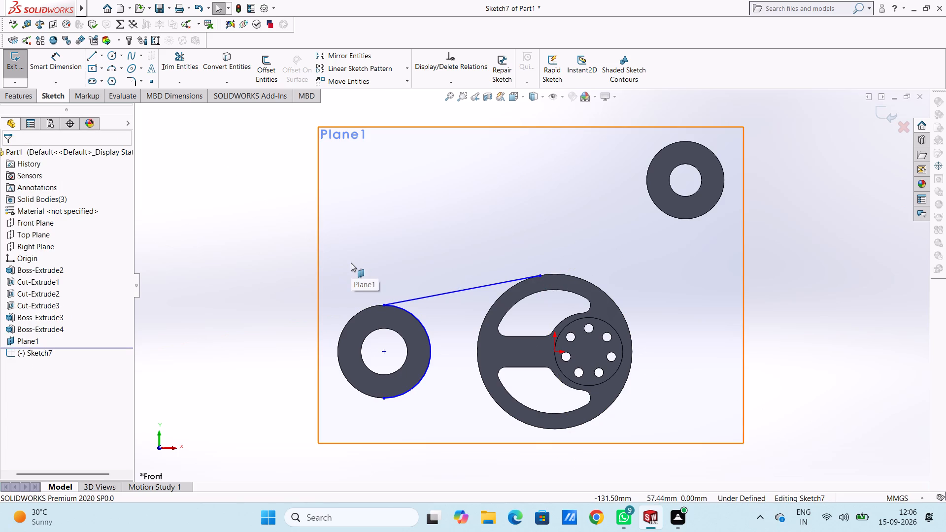
Draw a 50 mm radius circle centred on the origin, coinciding with the disc's outer edge.
{"action": "left_click", "coordinate": [113, 54]}
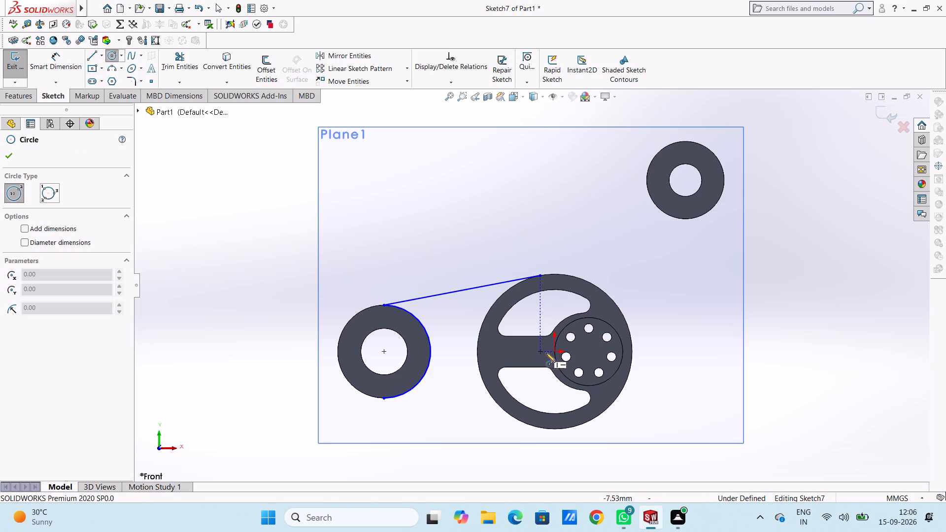
{"action": "left_click", "coordinate": [554, 352]}
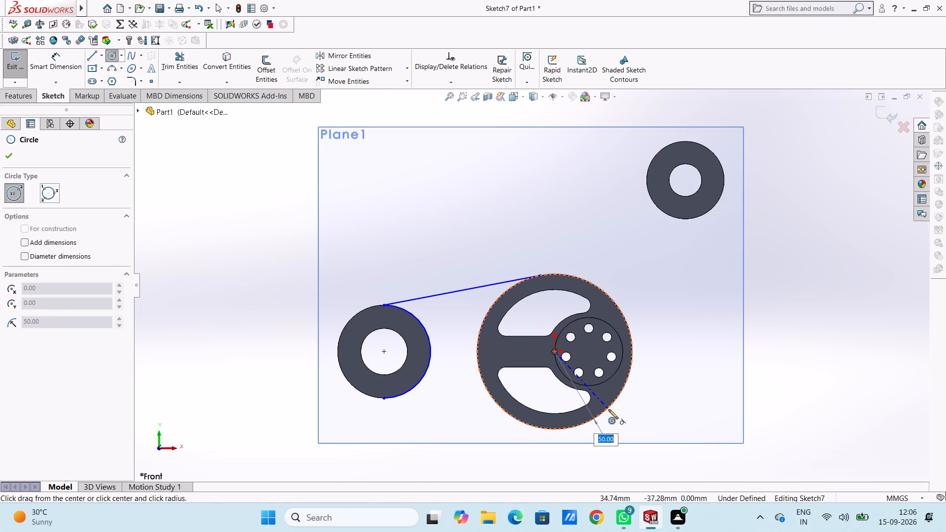
{"action": "left_click", "coordinate": [608, 409]}
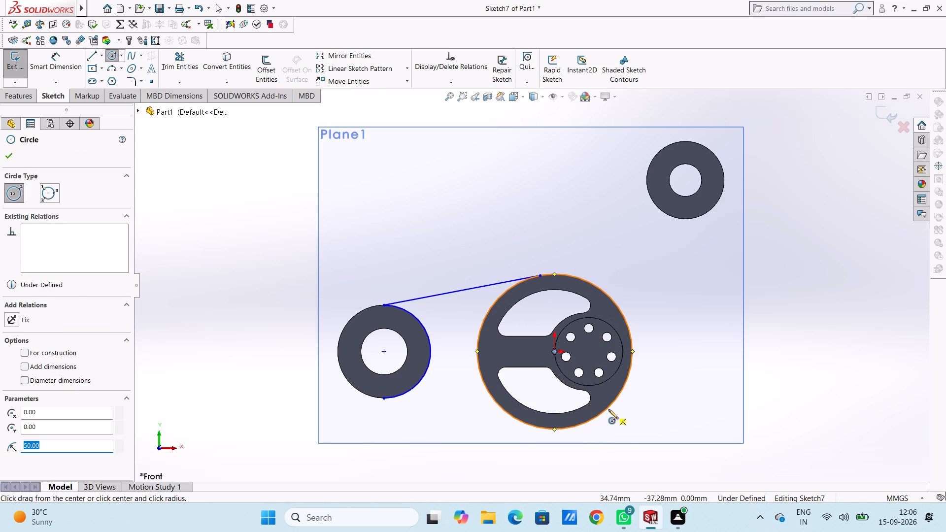
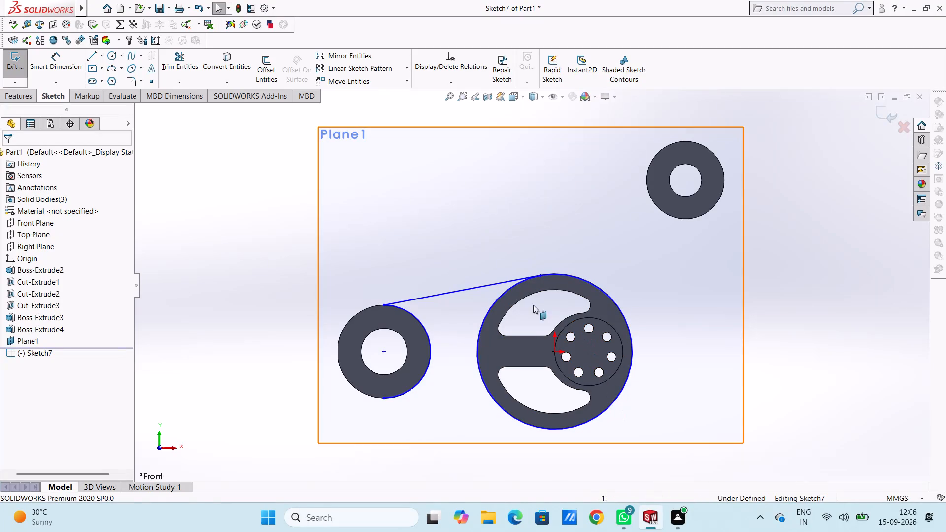
Dimension the arc on the 60 mm ring with a 30 mm radius and the circle on the disc with a 100 mm diameter.
{"action": "left_click", "coordinate": [51, 55]}
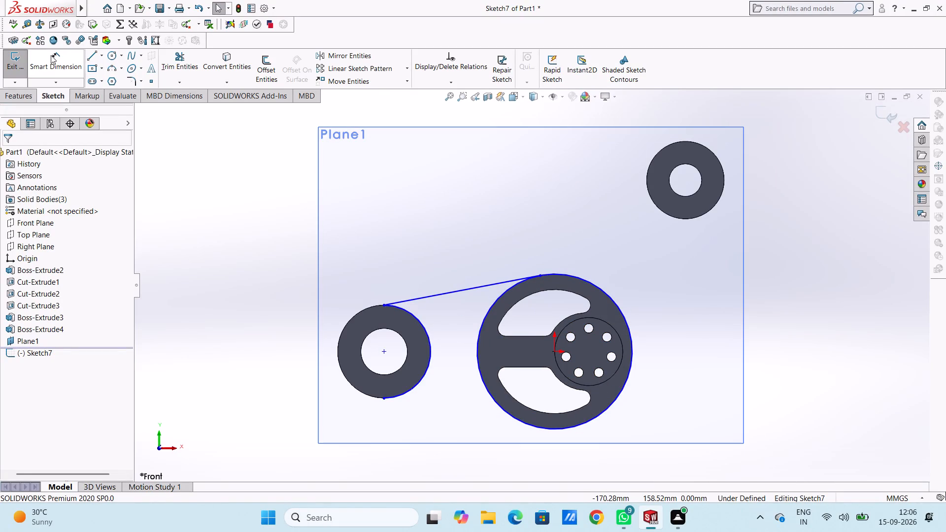
{"action": "left_click", "coordinate": [430, 363]}
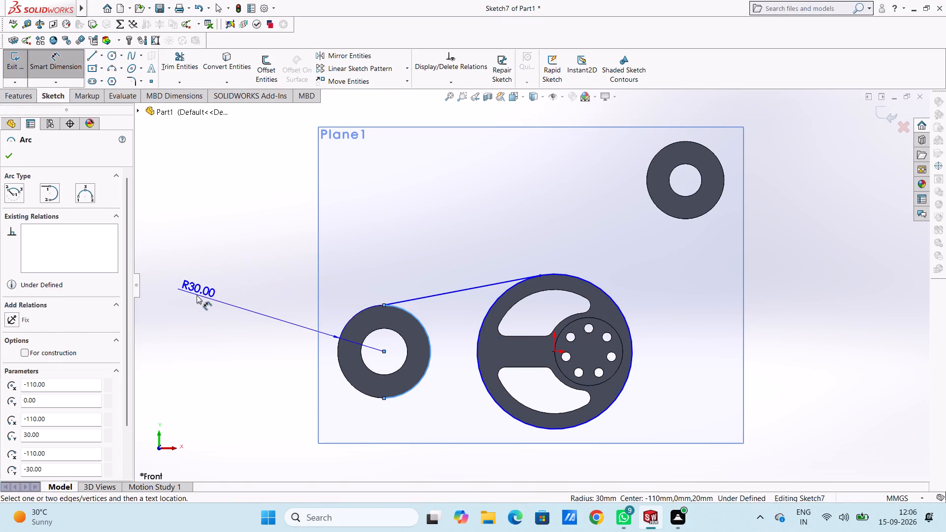
{"action": "left_click", "coordinate": [194, 306]}
{"action": "key", "text": "Return"}
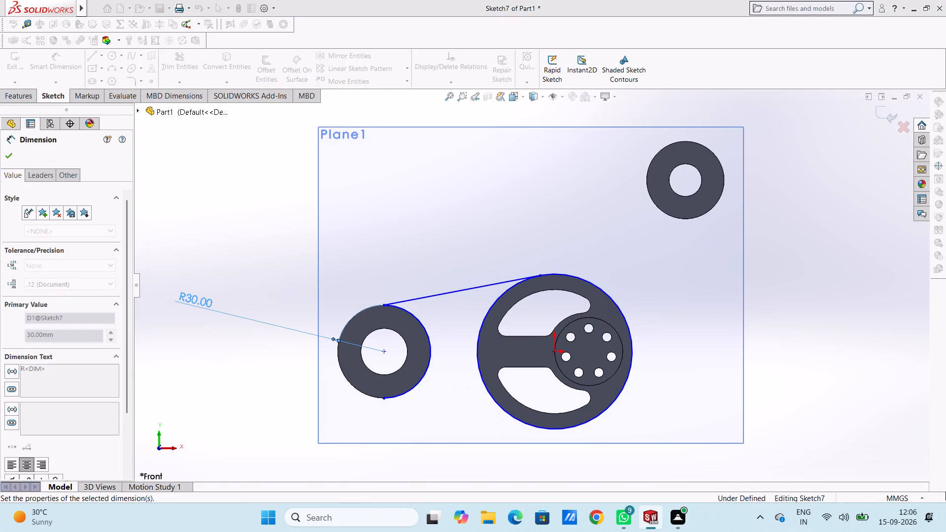
{"action": "left_click", "coordinate": [634, 344]}
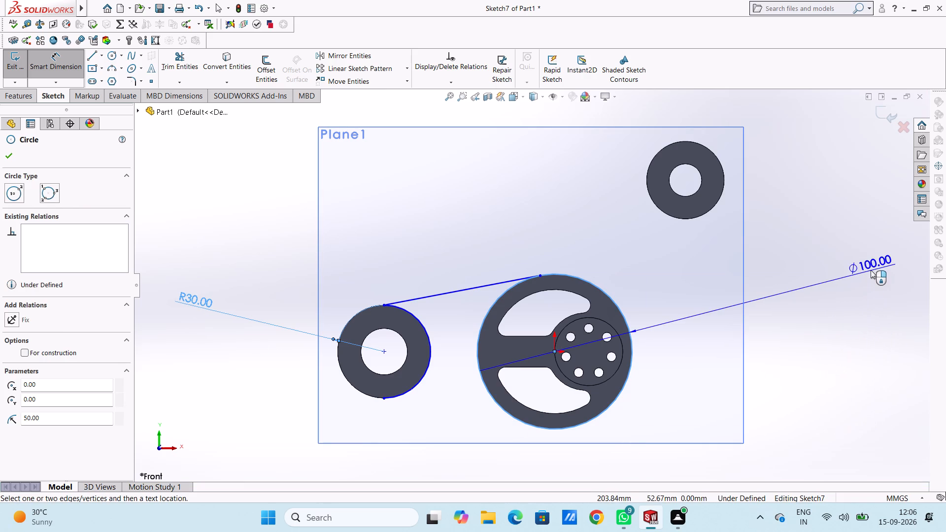
{"action": "left_click", "coordinate": [871, 270]}
{"action": "key", "text": "Return"}
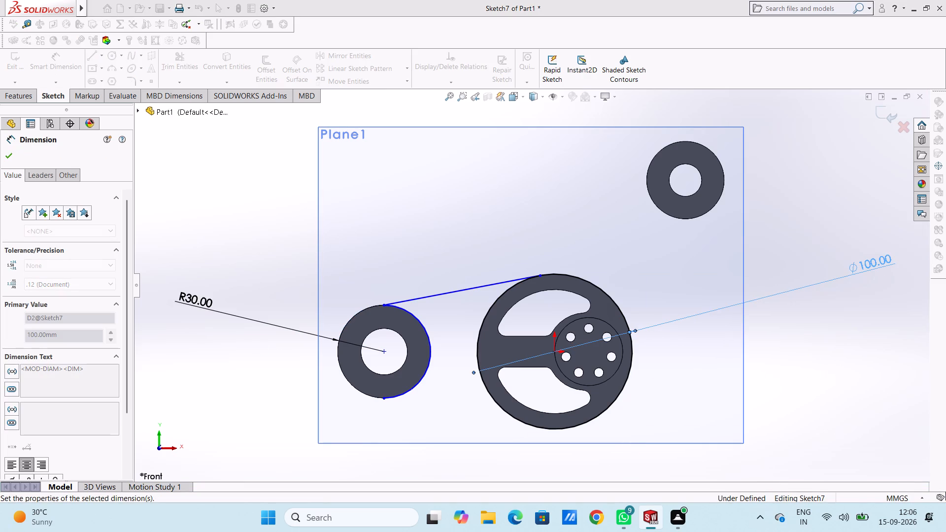
{"action": "left_click", "coordinate": [802, 330]}
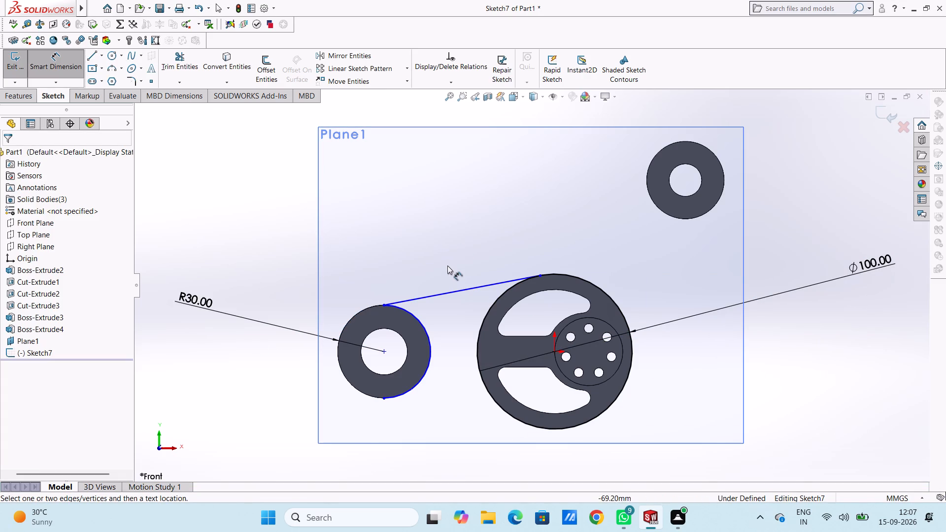
{"action": "key", "text": "Escape"}
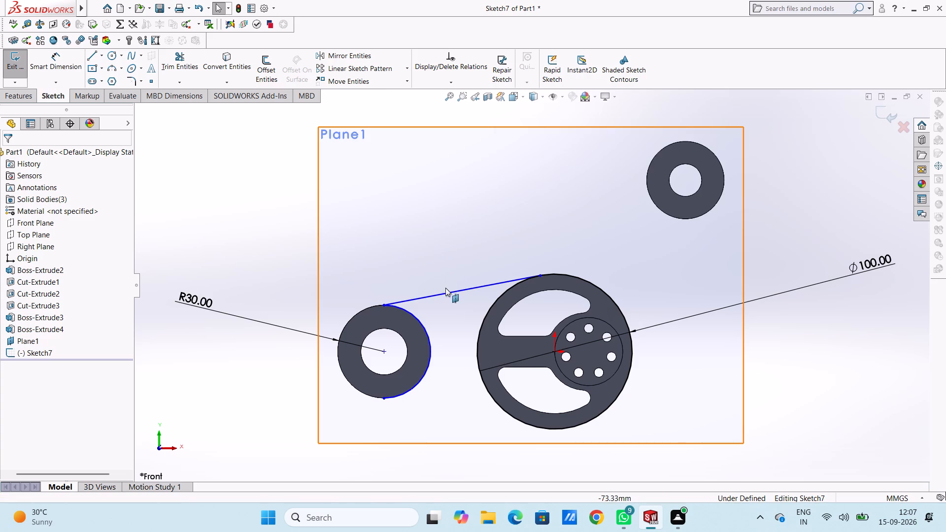
Add a tangent relation between the upper connecting line and the 100 mm circle.
{"action": "left_click", "coordinate": [471, 289]}
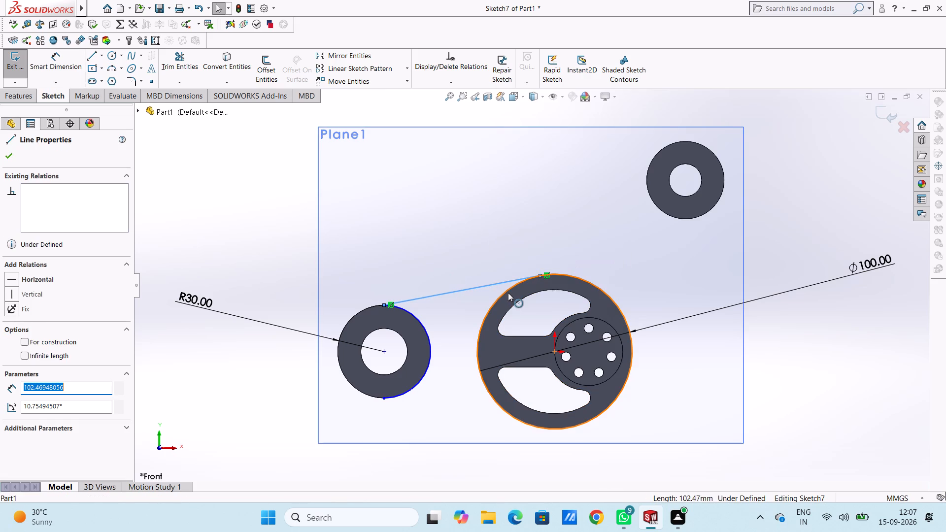
{"action": "left_click", "coordinate": [508, 291], "text": "ctrl"}
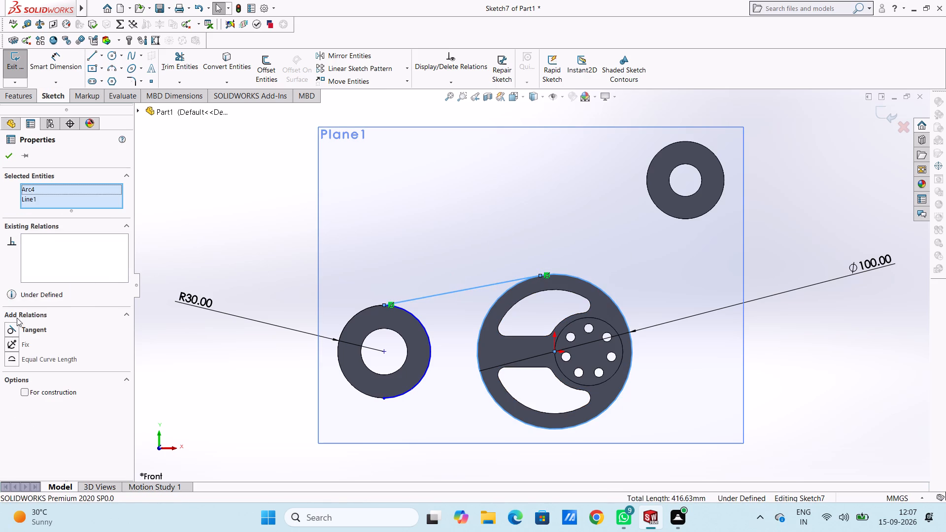
{"action": "left_click", "coordinate": [10, 328]}
{"action": "left_click", "coordinate": [264, 247]}
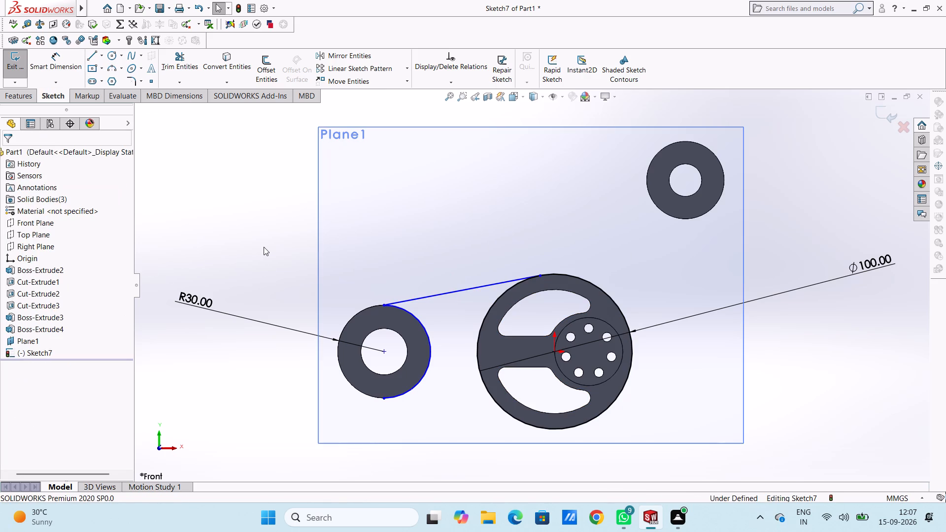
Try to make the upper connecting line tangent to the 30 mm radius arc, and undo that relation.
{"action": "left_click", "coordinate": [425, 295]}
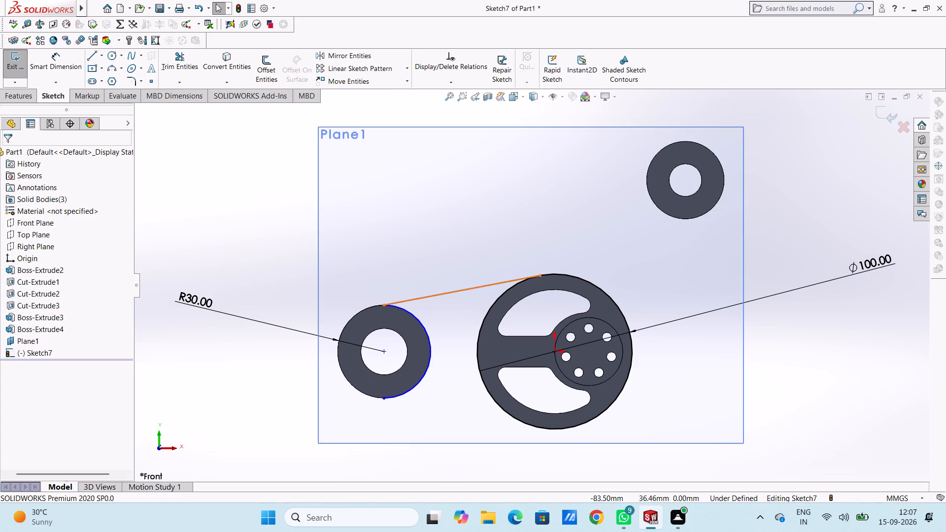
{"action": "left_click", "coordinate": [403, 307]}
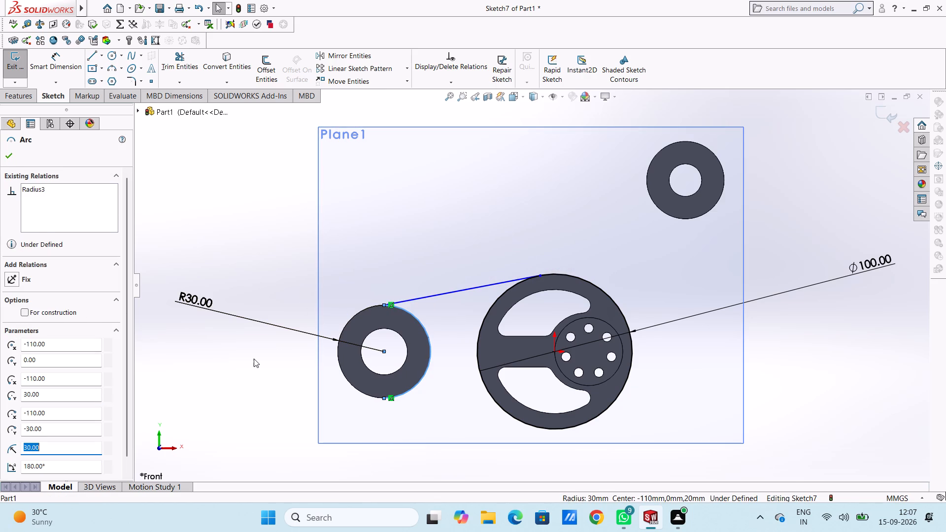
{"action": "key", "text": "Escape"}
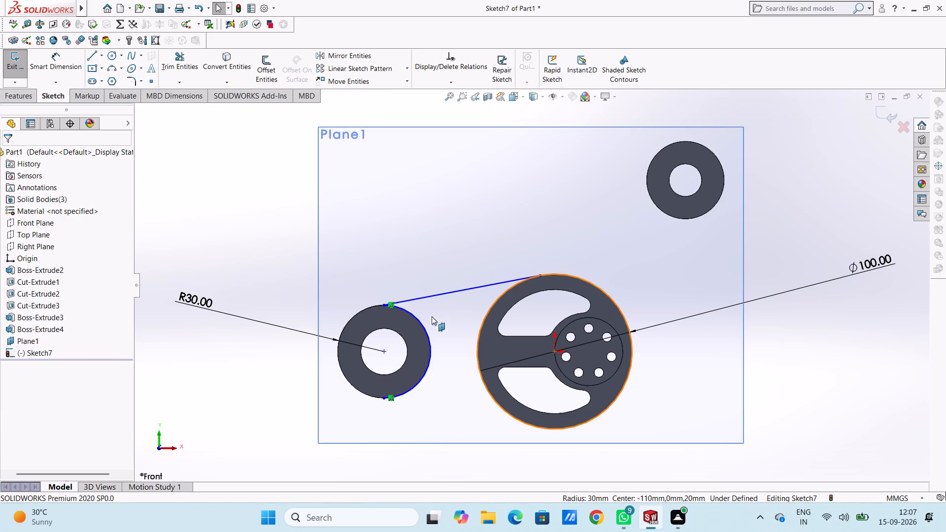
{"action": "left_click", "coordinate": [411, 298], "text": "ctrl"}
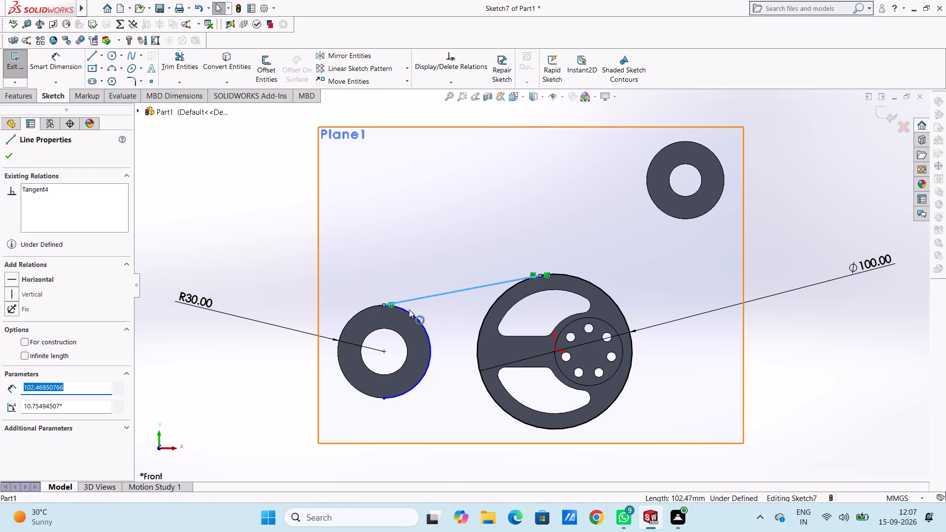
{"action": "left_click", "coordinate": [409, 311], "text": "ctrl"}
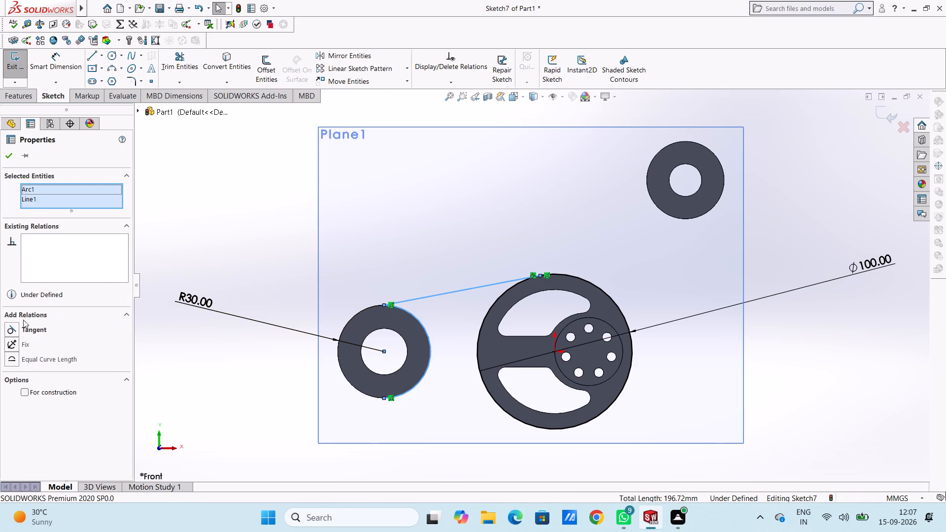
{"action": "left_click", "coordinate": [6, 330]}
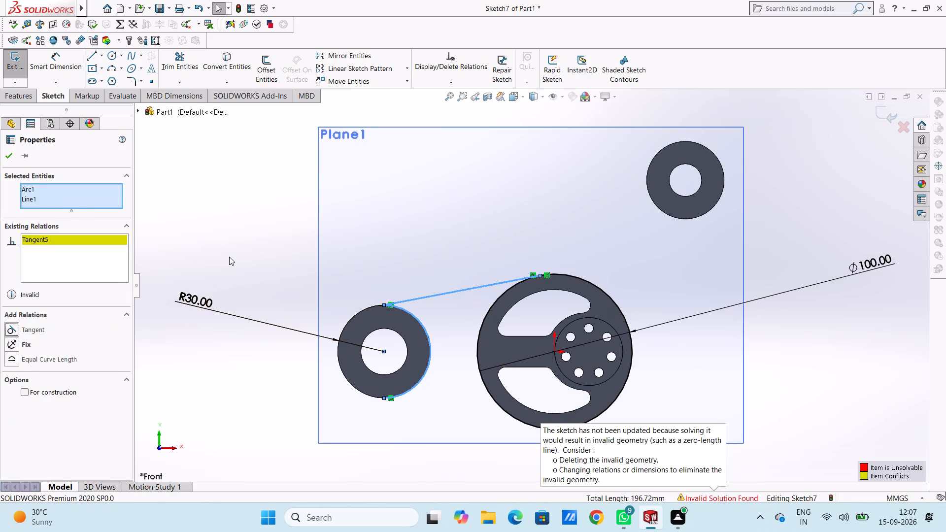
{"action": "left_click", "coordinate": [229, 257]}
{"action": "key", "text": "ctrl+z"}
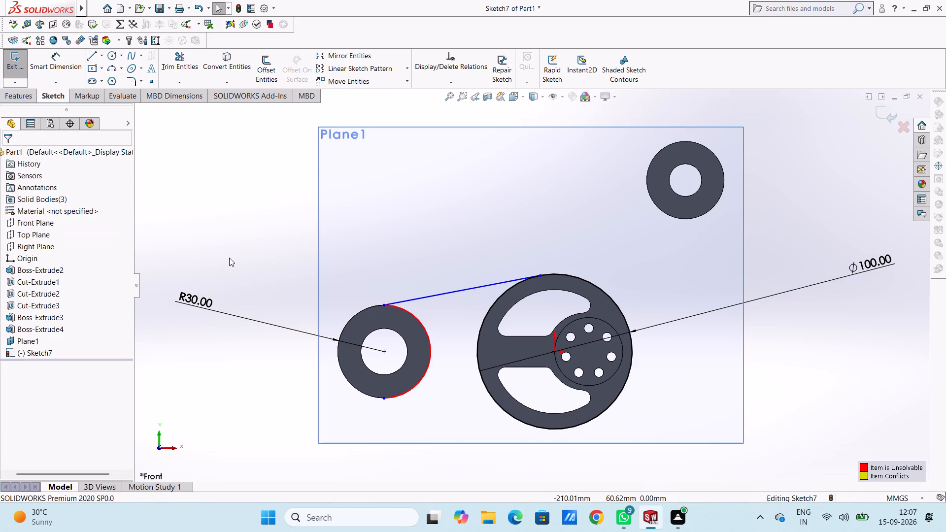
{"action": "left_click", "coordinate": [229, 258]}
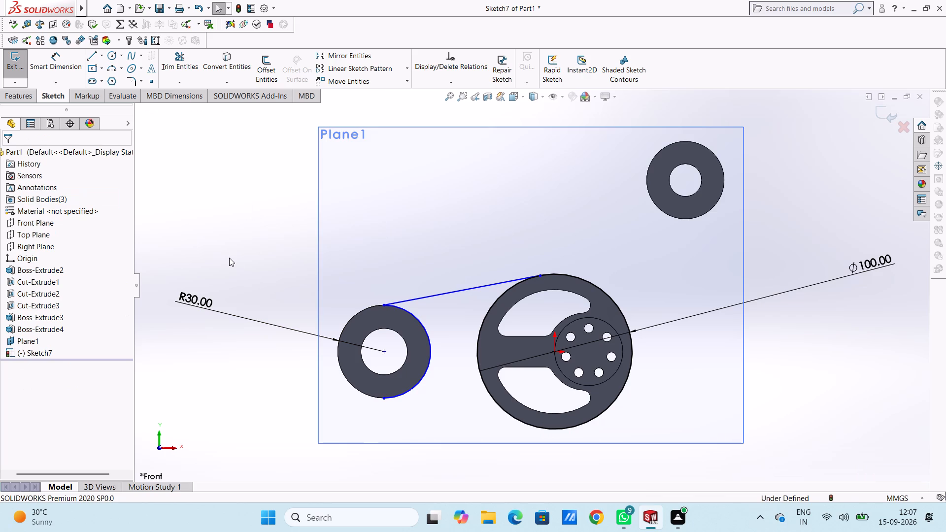
Draw a line about 102 mm long from the arc's lower endpoint to the lower edge of the 100 mm circle, tangent to the circle.
{"action": "scroll", "coordinate": [395, 263], "scroll_direction": "up", "scroll_amount": 2}
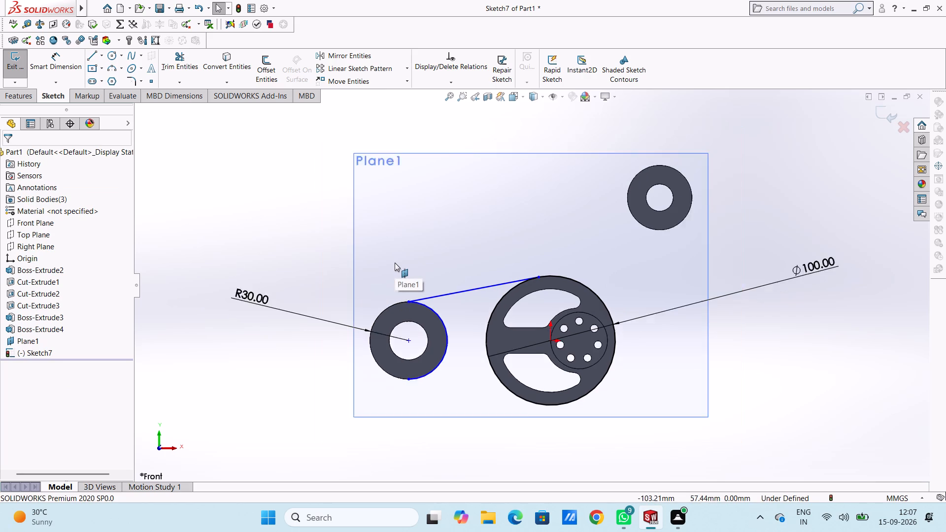
{"action": "left_click", "coordinate": [90, 55]}
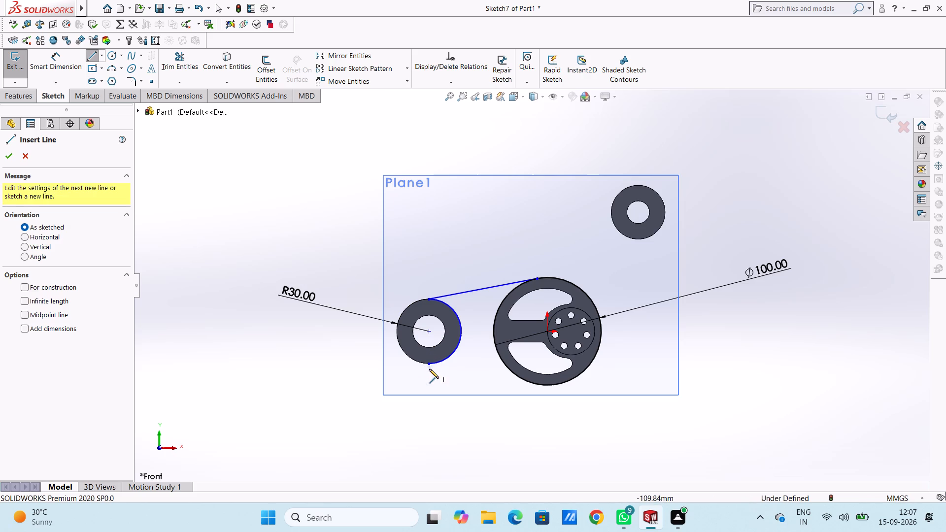
{"action": "left_click", "coordinate": [428, 364]}
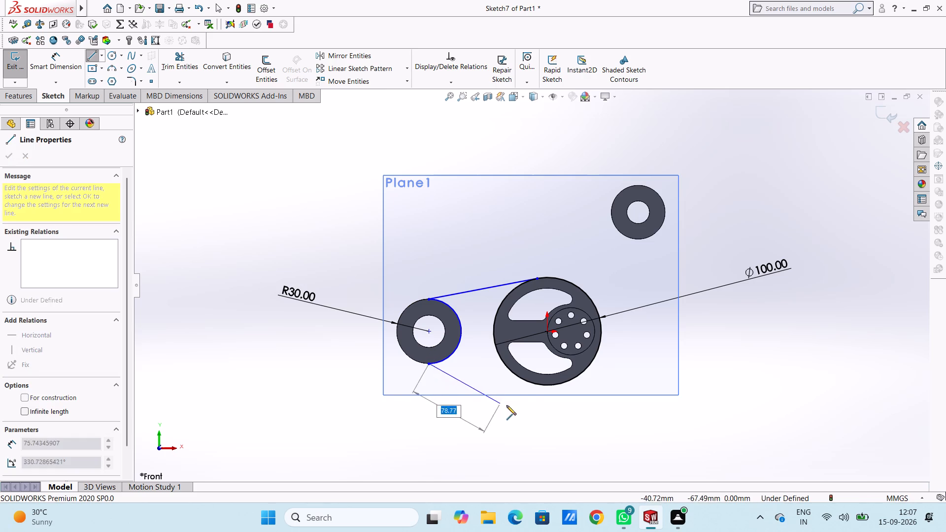
{"action": "left_click", "coordinate": [537, 386]}
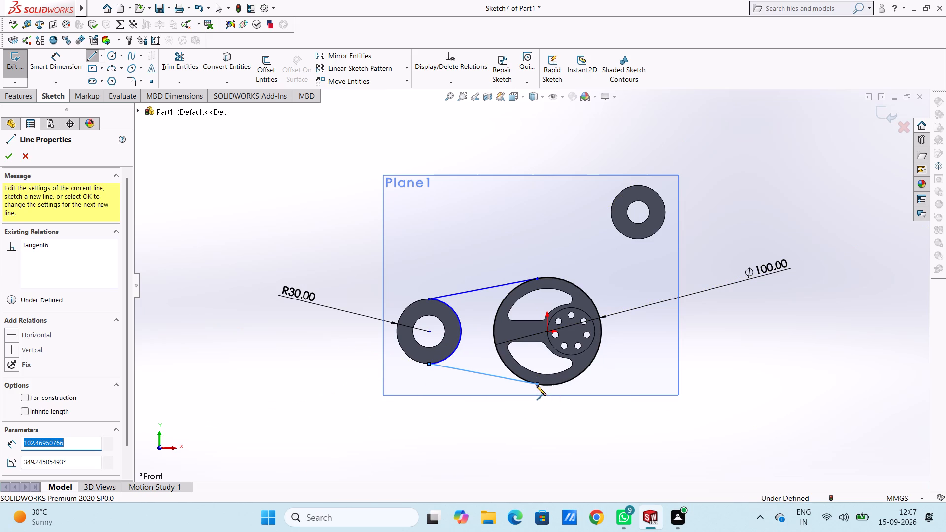
{"action": "key", "text": "Escape"}
{"action": "key", "text": "Escape"}
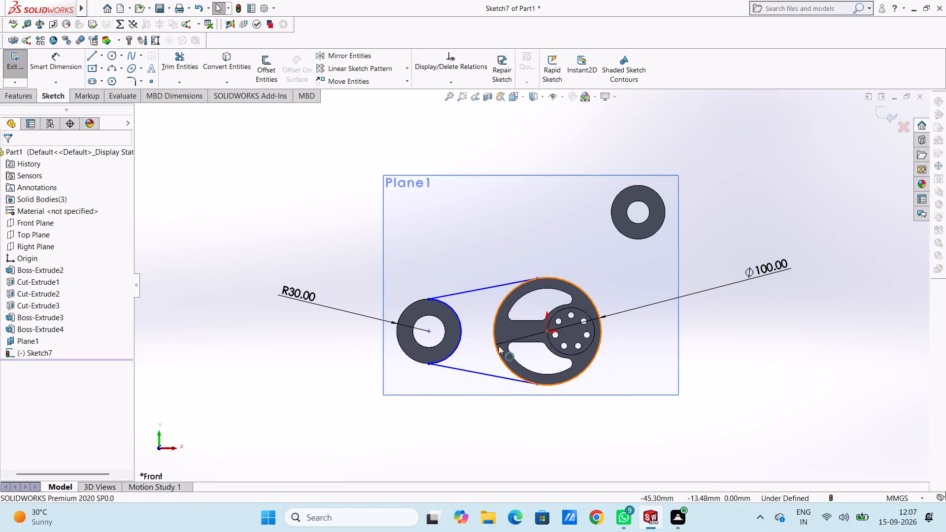
{"action": "left_click", "coordinate": [508, 381]}
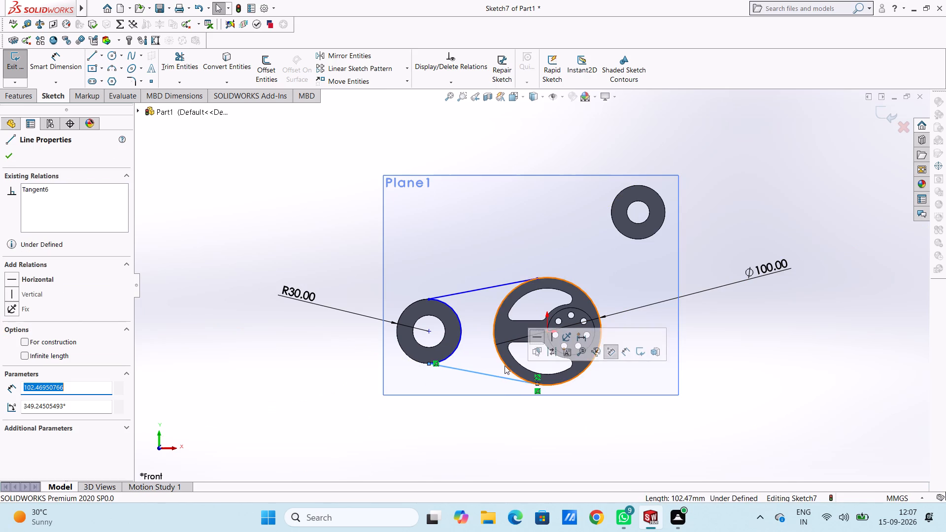
{"action": "left_click", "coordinate": [504, 364], "text": "ctrl"}
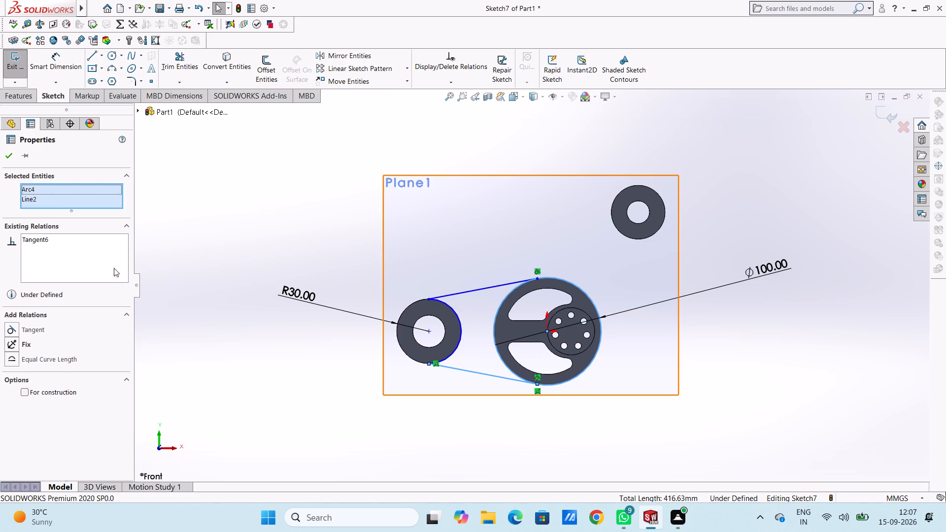
{"action": "left_click", "coordinate": [12, 325]}
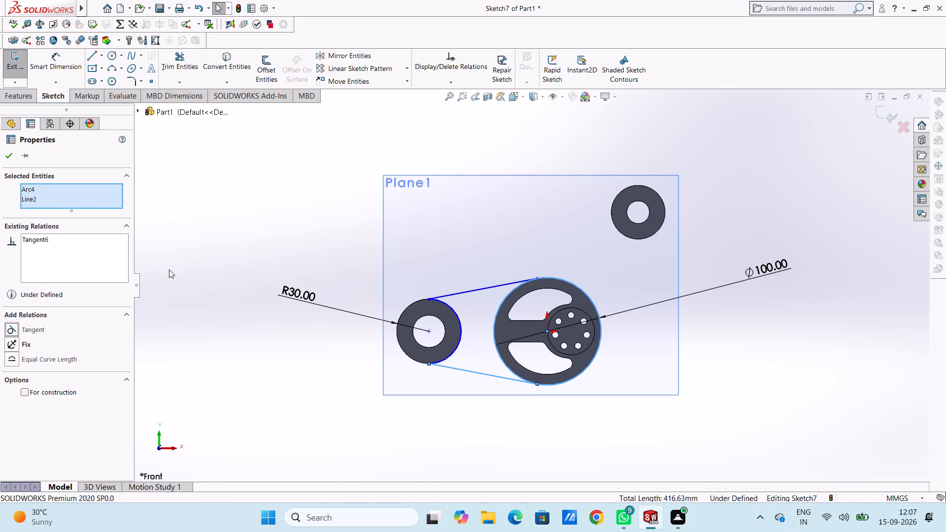
{"action": "left_click", "coordinate": [217, 237]}
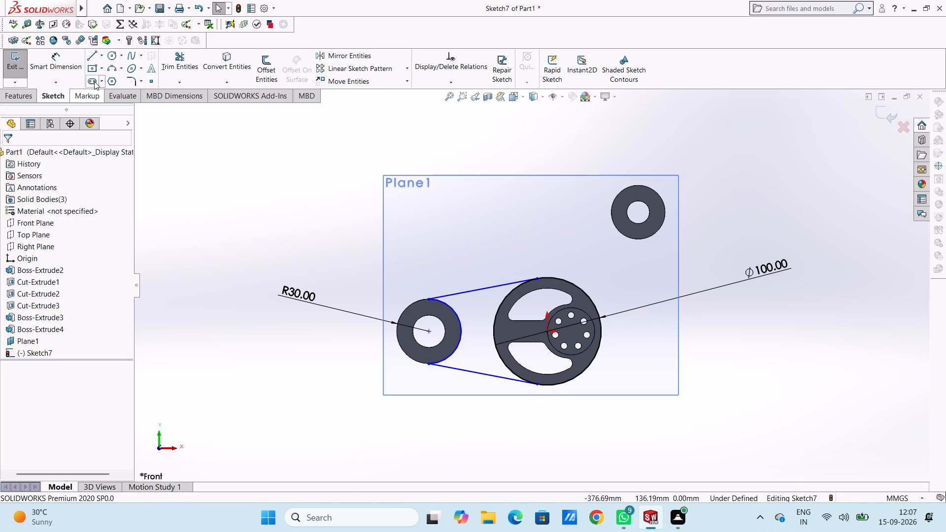
Draw a line about 113 mm long from the upper connecting line's endpoint on the disc to the outer edge of the upper ring.
{"action": "left_click", "coordinate": [95, 56]}
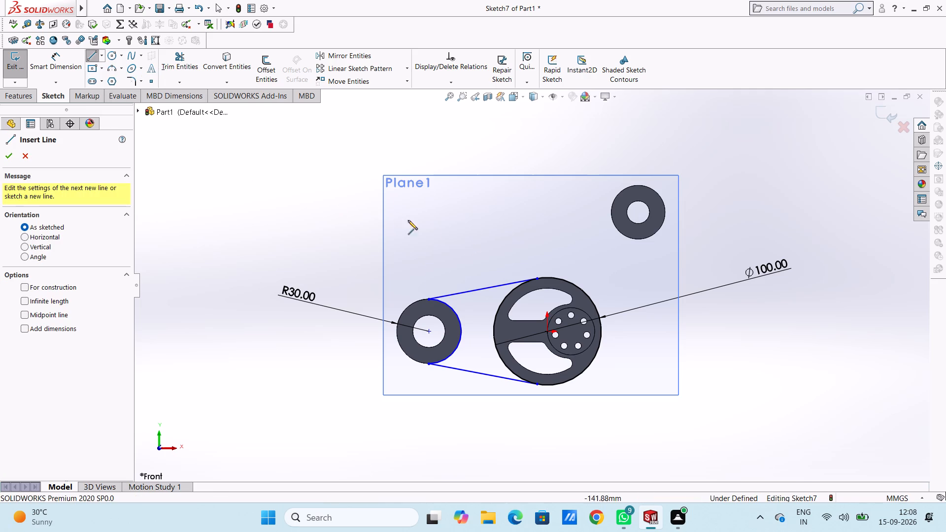
{"action": "left_click", "coordinate": [537, 279]}
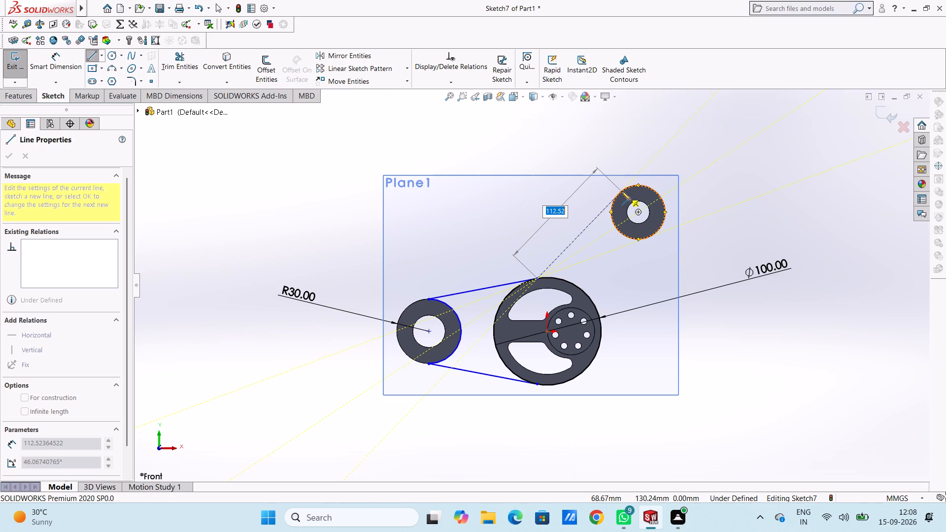
{"action": "left_click", "coordinate": [621, 191]}
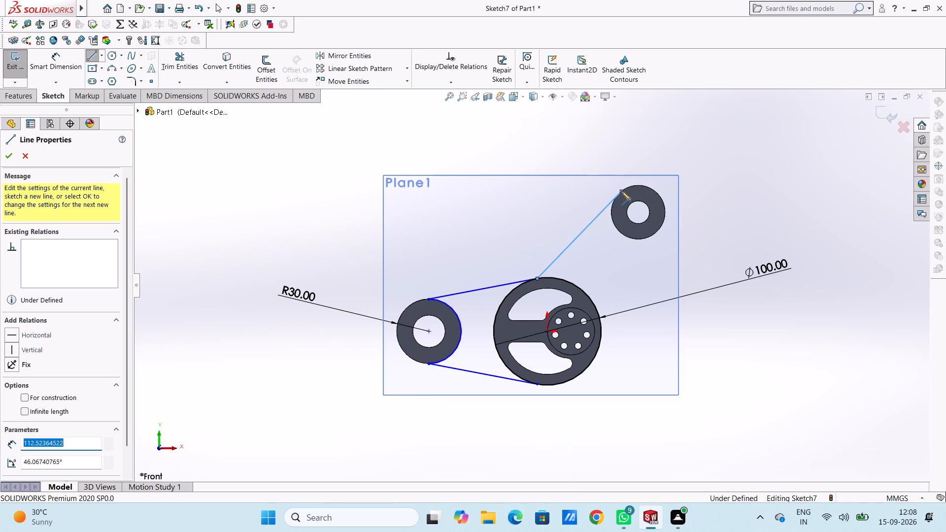
{"action": "key", "text": "Escape"}
{"action": "key", "text": "Escape"}
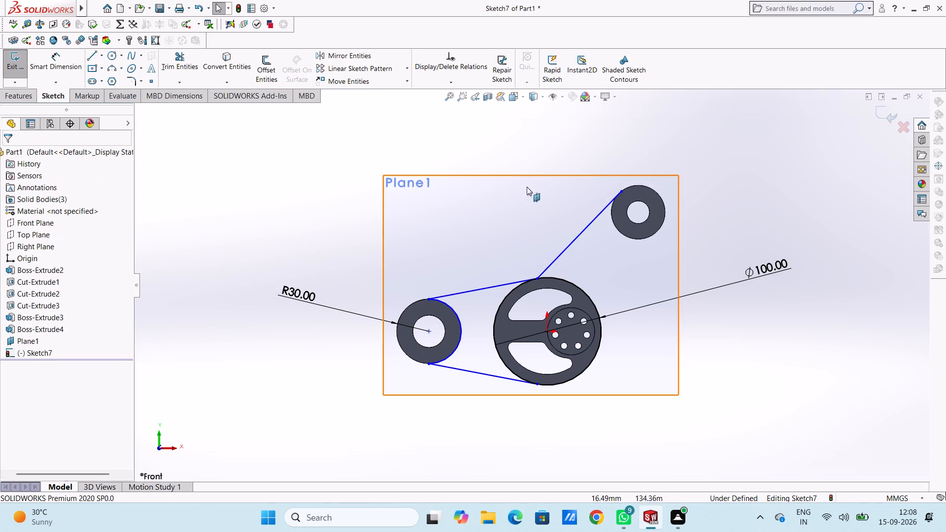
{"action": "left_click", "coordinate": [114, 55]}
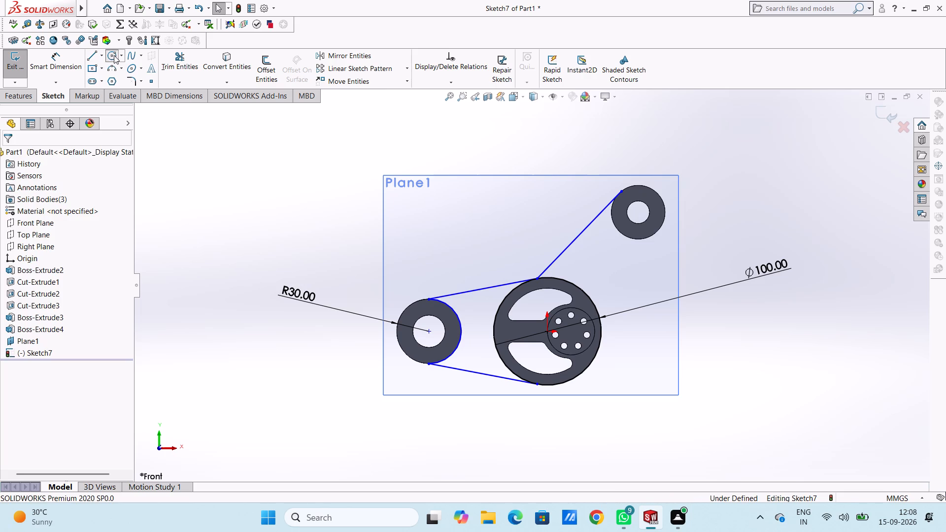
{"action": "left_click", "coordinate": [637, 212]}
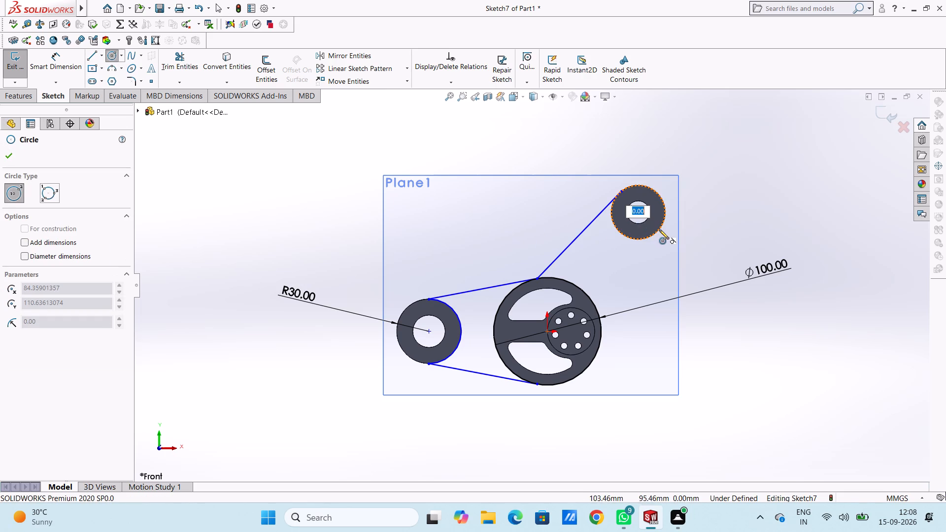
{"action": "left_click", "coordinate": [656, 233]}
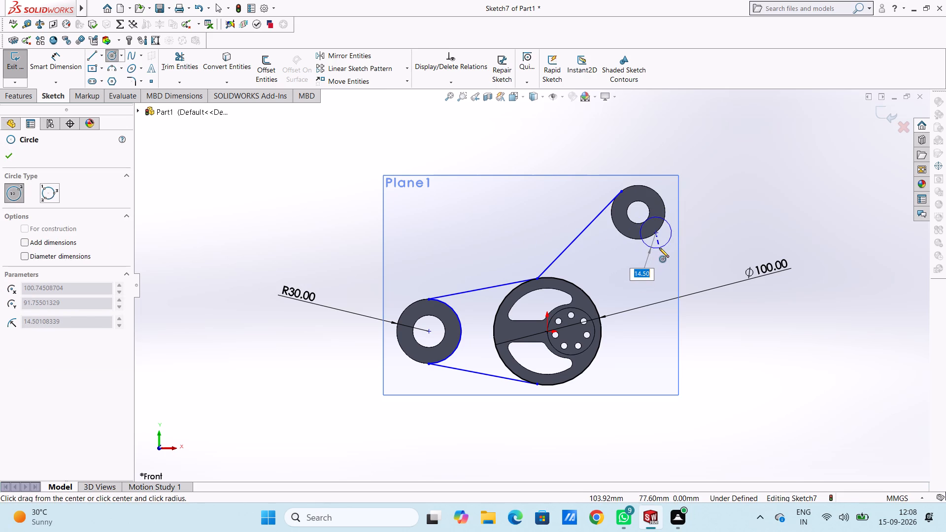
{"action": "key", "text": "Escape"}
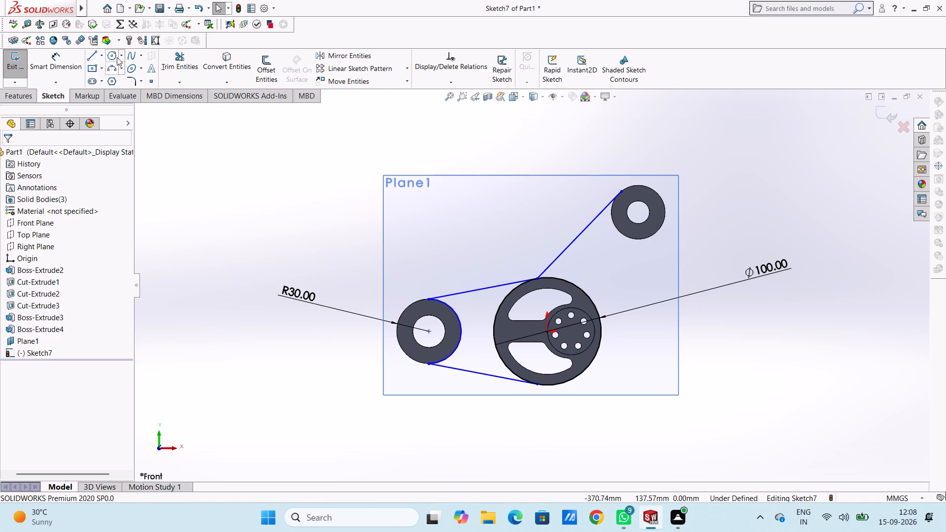
Draw a circle with a 25 mm radius centred on the upper ring's centre.
{"action": "left_click", "coordinate": [114, 56]}
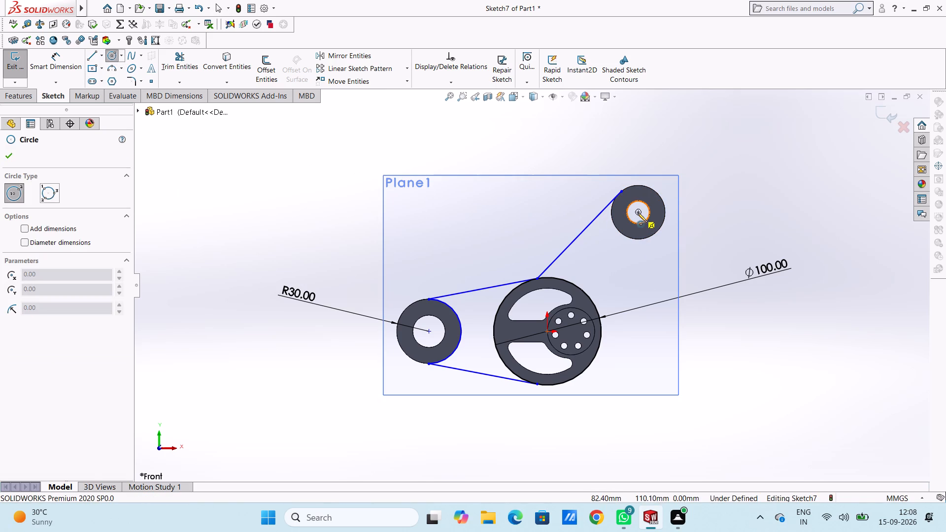
{"action": "left_click", "coordinate": [638, 212]}
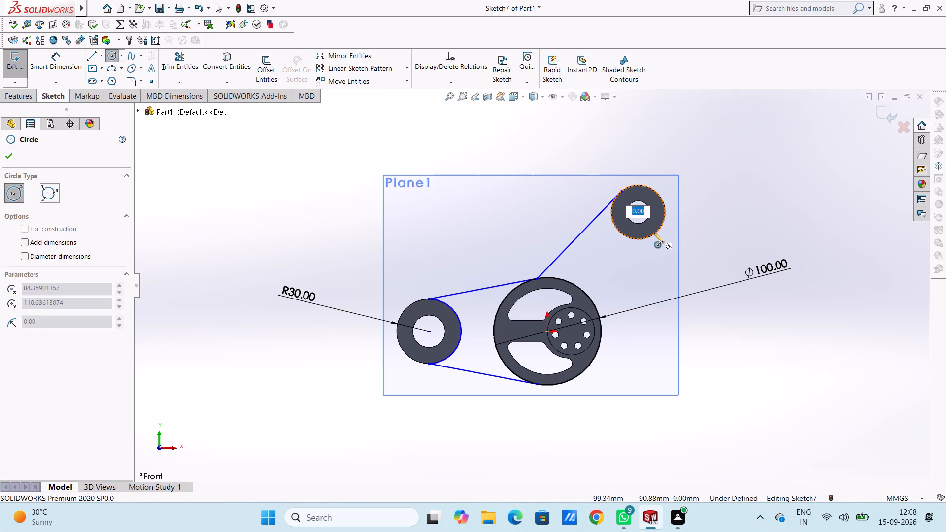
{"action": "type", "text": "25"}
{"action": "key", "text": "Return"}
{"action": "key", "text": "Escape"}
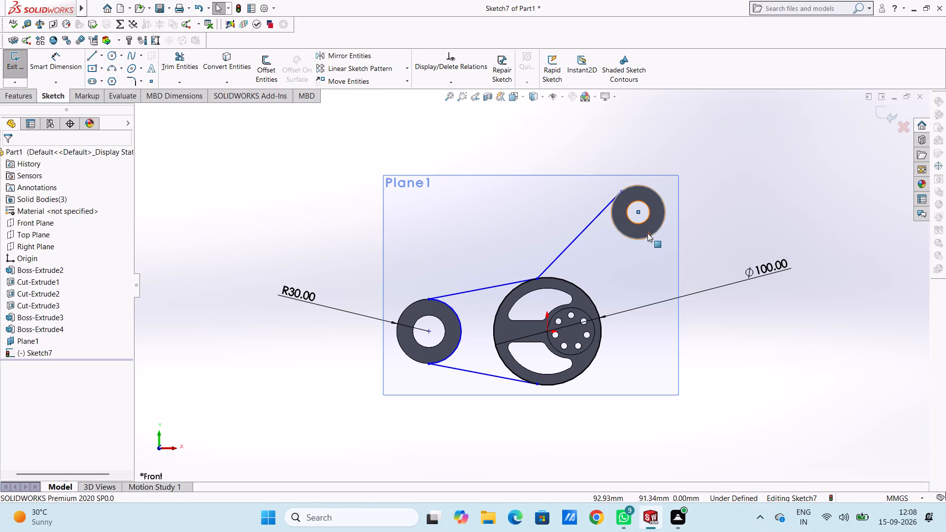
{"action": "left_click", "coordinate": [268, 236]}
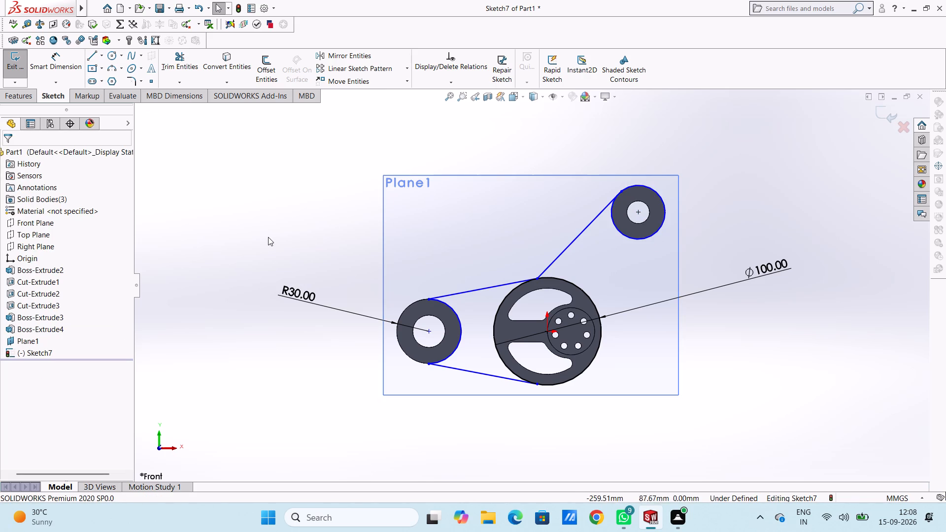
Draw a line about 137 mm long from the upper ring's circle to the 100 mm circle's lower right side, tangent to both circles.
{"action": "left_click", "coordinate": [91, 58]}
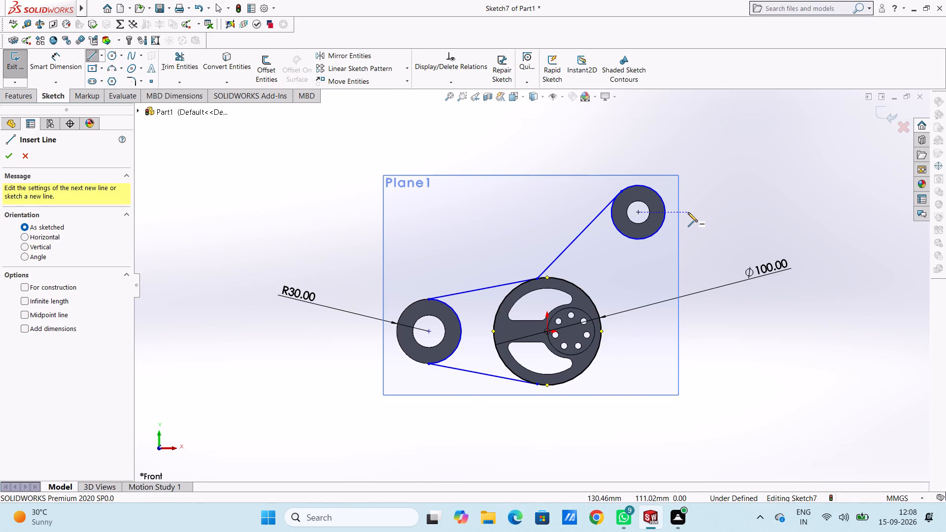
{"action": "left_click", "coordinate": [660, 228]}
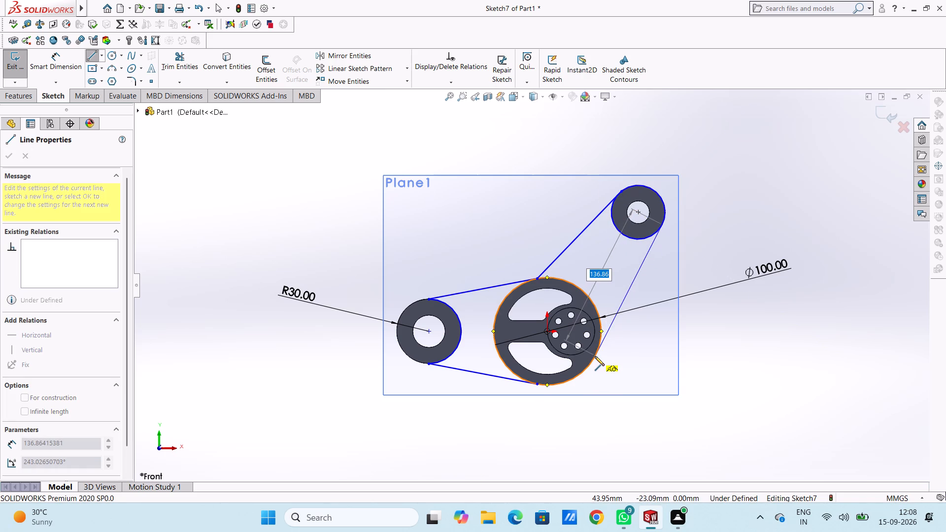
{"action": "left_click", "coordinate": [595, 356]}
{"action": "key", "text": "Escape"}
{"action": "key", "text": "Escape"}
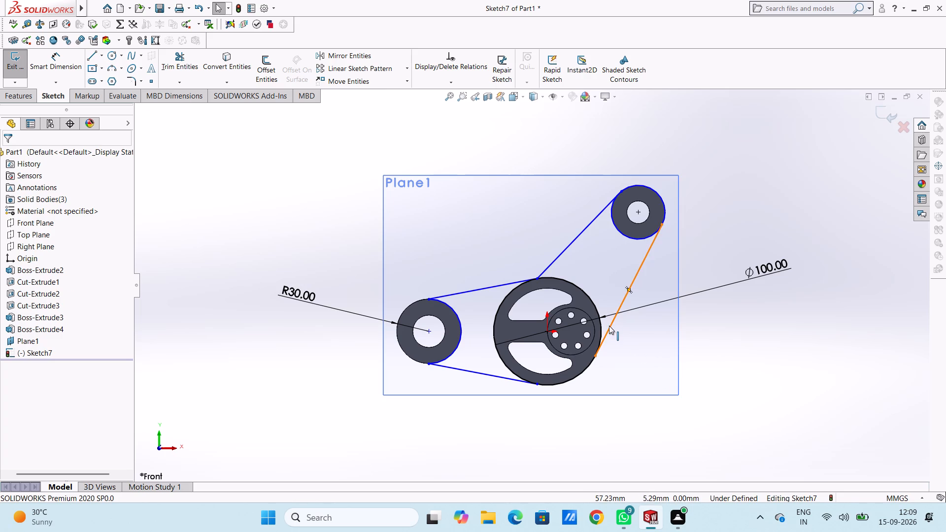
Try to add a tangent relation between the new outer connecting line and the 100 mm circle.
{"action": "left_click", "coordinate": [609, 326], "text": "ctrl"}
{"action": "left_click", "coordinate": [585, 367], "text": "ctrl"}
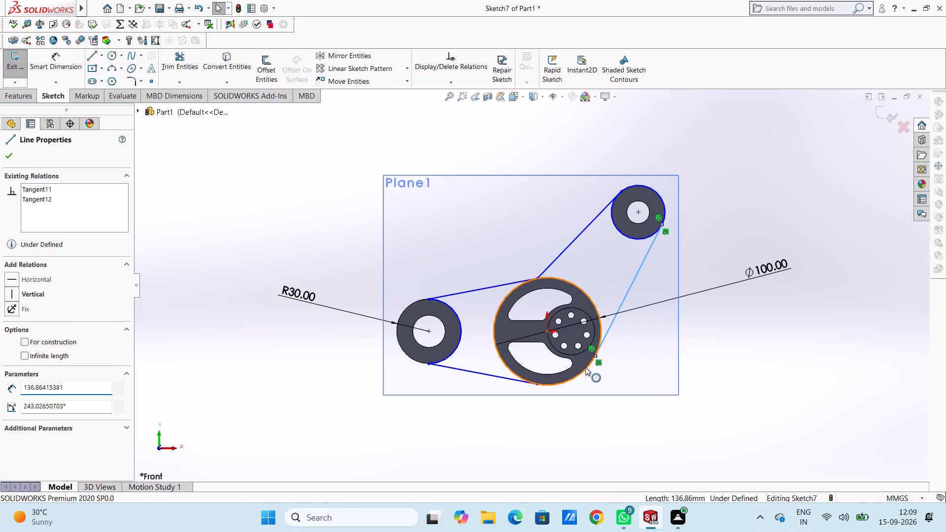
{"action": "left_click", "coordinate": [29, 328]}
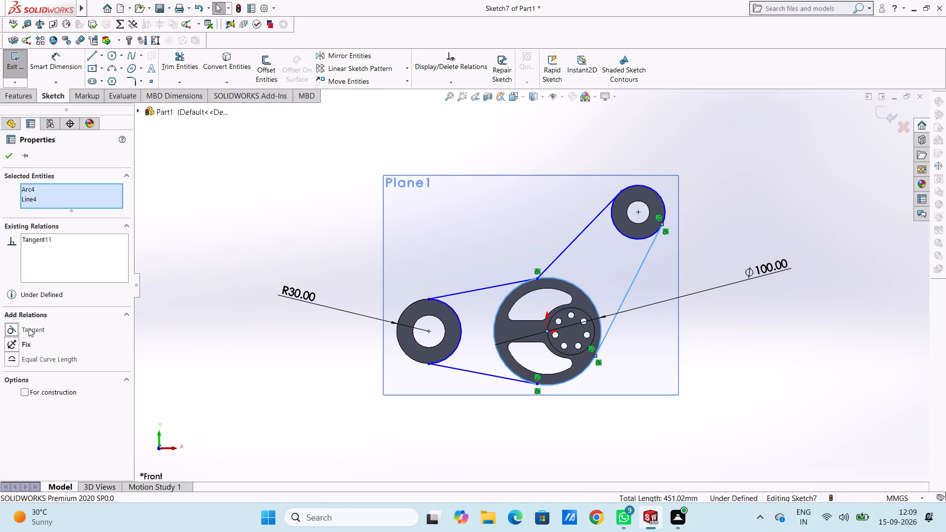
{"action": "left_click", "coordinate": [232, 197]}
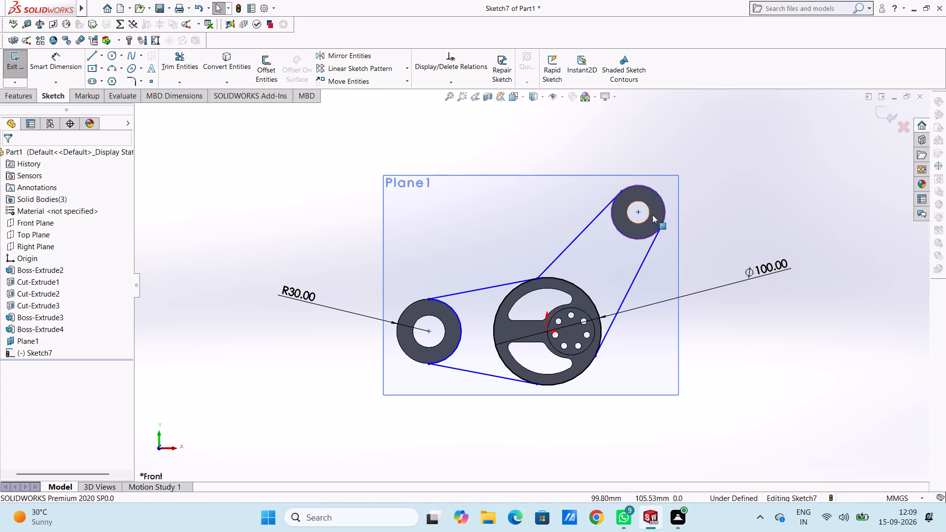
Dimension the circle around the upper ring with a diameter of 50 mm.
{"action": "left_click", "coordinate": [42, 57]}
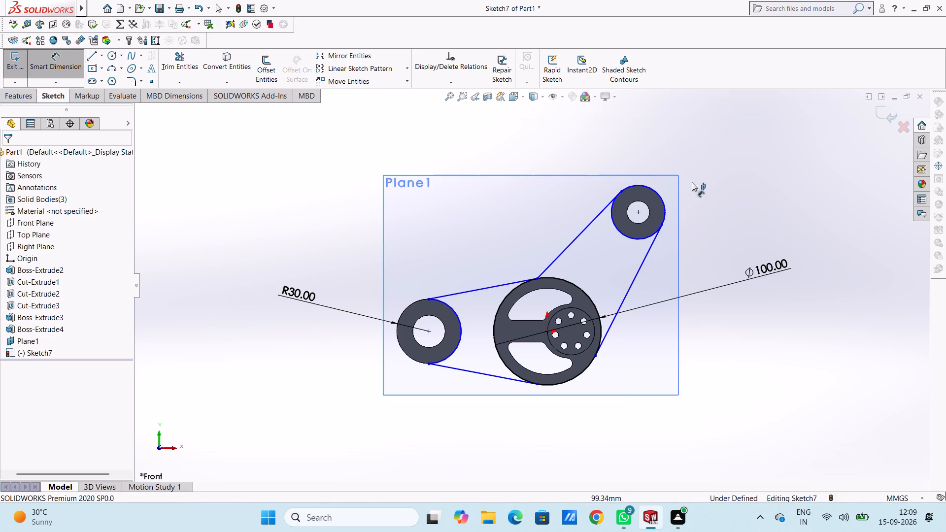
{"action": "left_click", "coordinate": [653, 189]}
{"action": "left_click", "coordinate": [757, 145]}
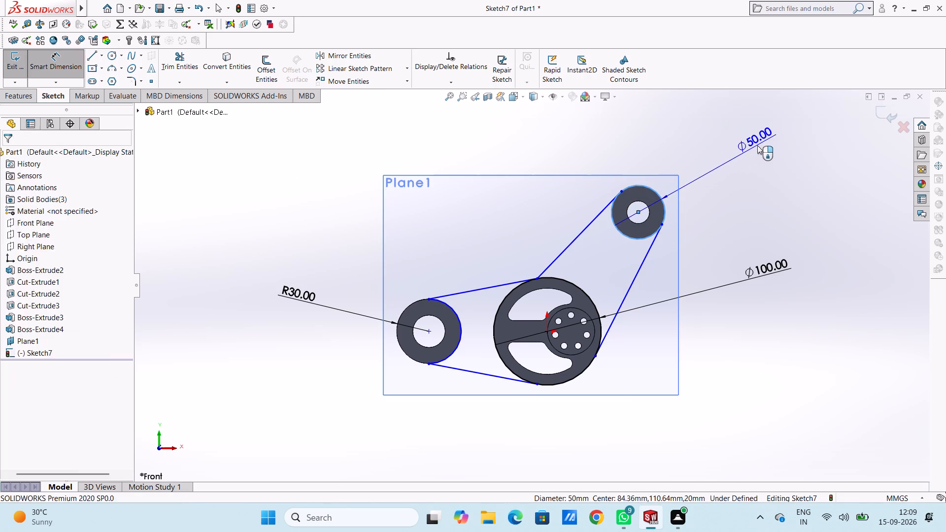
{"action": "key", "text": "Return"}
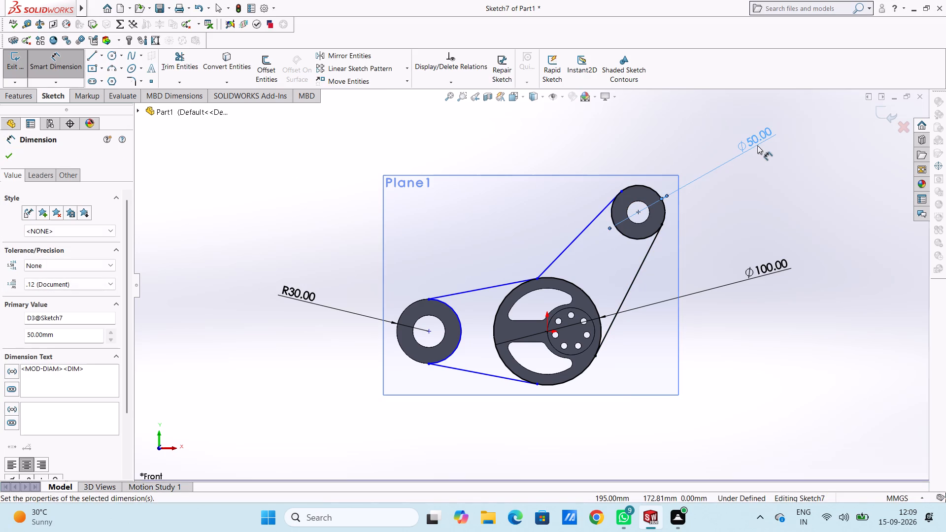
{"action": "left_click", "coordinate": [750, 186]}
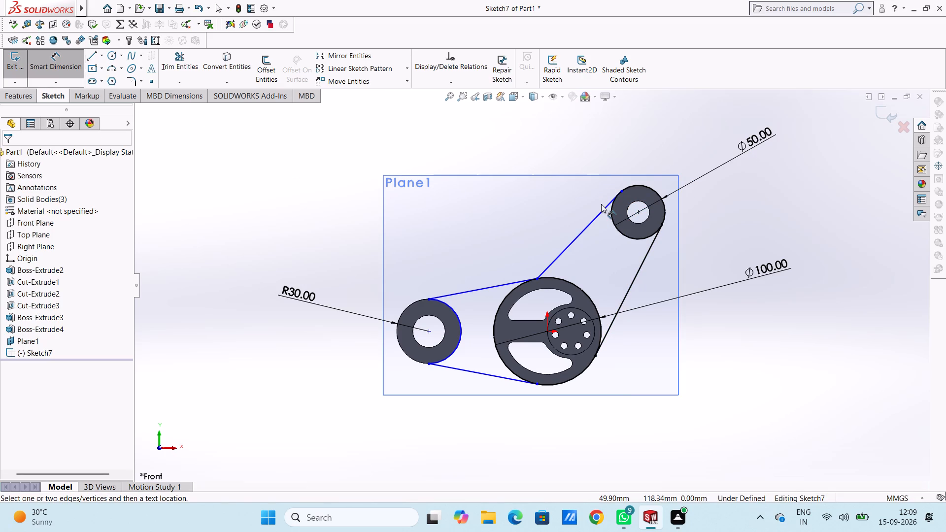
{"action": "key", "text": "Escape"}
{"action": "key", "text": "Escape"}
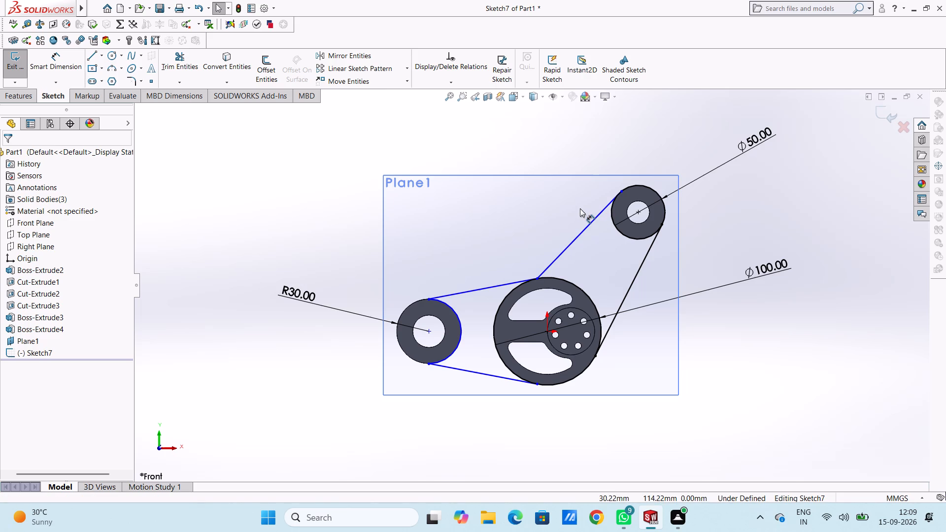
Add a tangent relation between the left line running up to the upper ring and the 50 mm circle.
{"action": "left_click", "coordinate": [586, 228]}
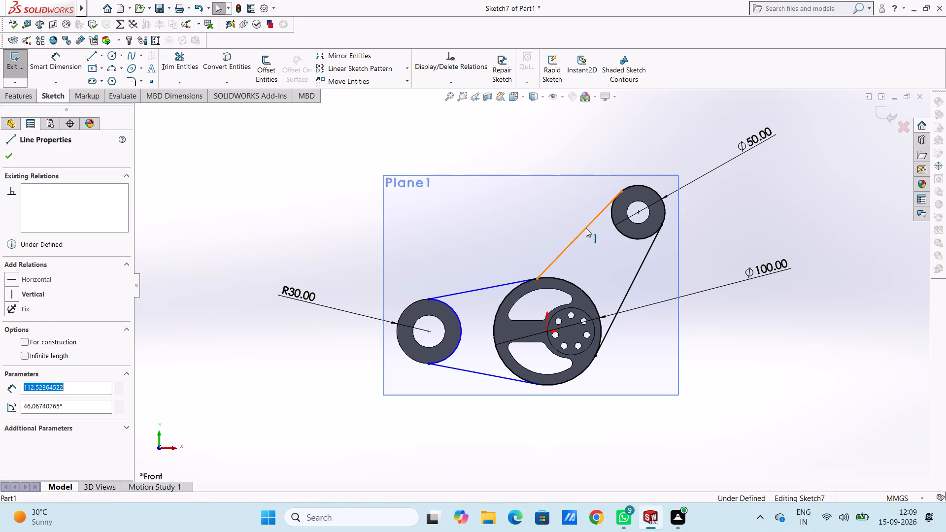
{"action": "left_click", "coordinate": [612, 223], "text": "ctrl"}
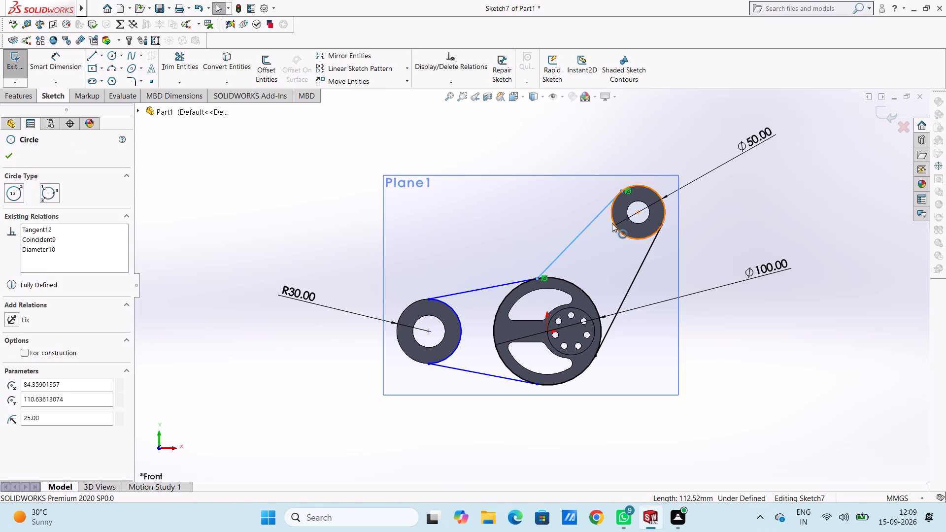
{"action": "left_click", "coordinate": [12, 325]}
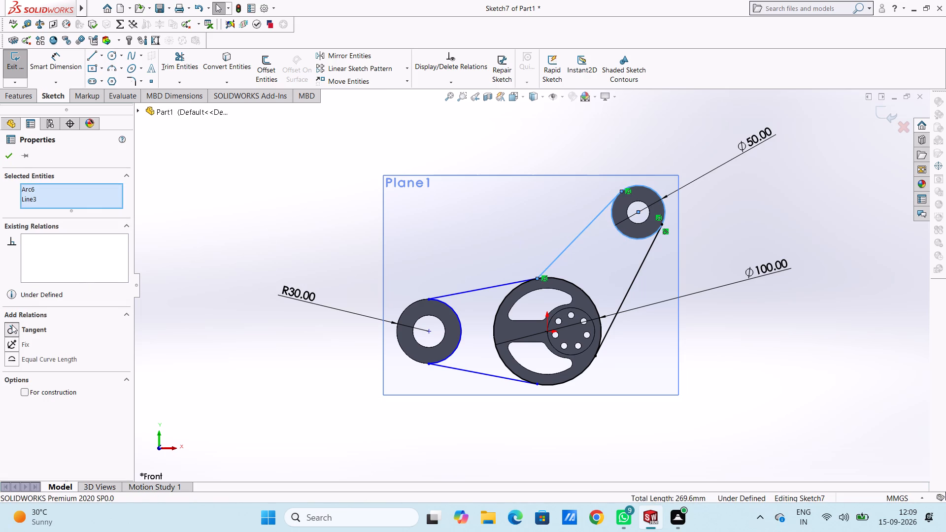
{"action": "left_click", "coordinate": [313, 211]}
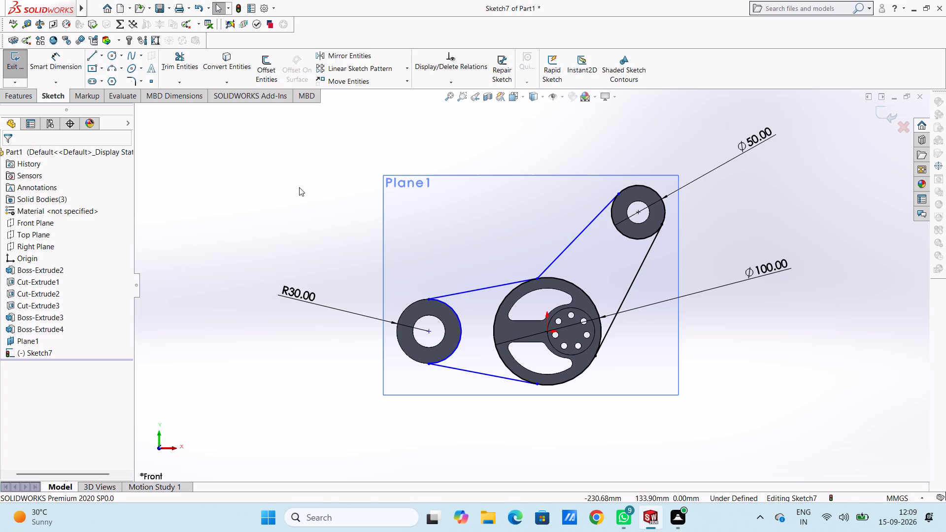
Offset only the left line between the disc and upper ring 10 mm inward, with Select chain and Bi-directional turned off.
{"action": "left_click", "coordinate": [267, 61]}
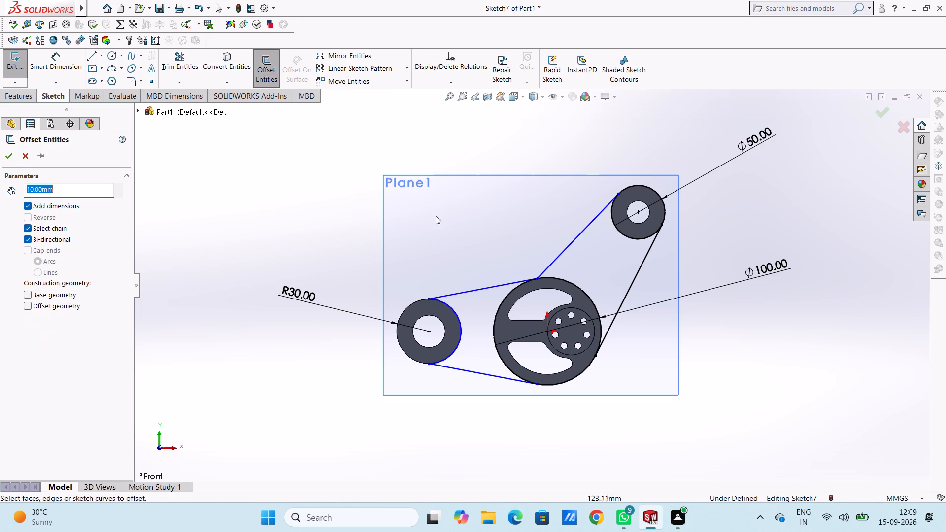
{"action": "left_click", "coordinate": [568, 247]}
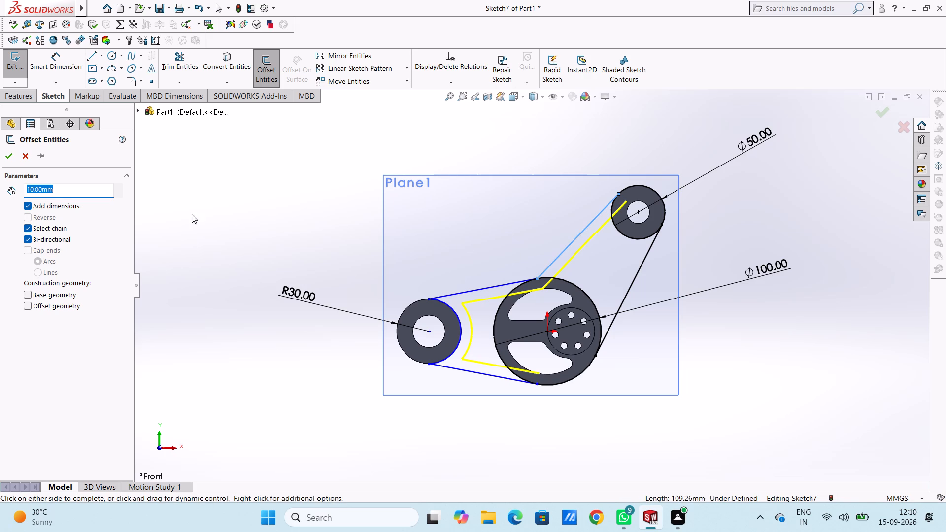
{"action": "left_click", "coordinate": [25, 227]}
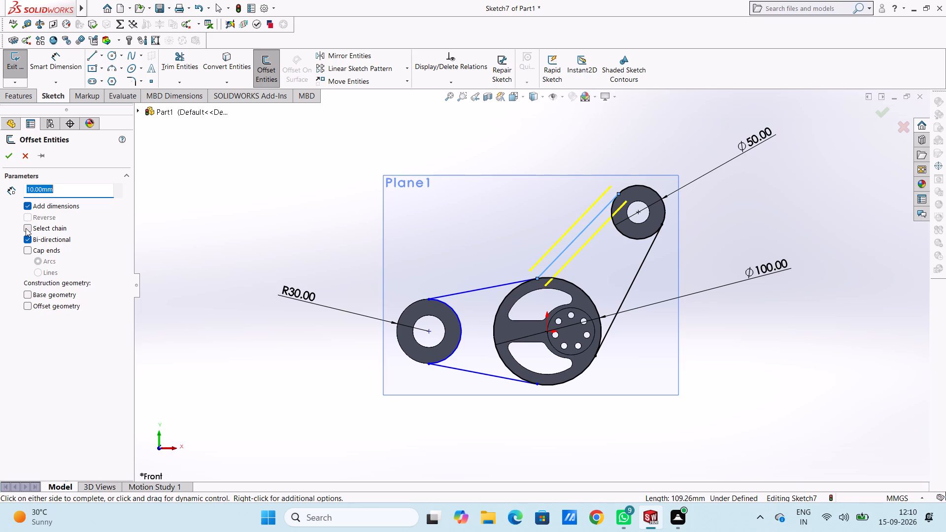
{"action": "left_click", "coordinate": [27, 237]}
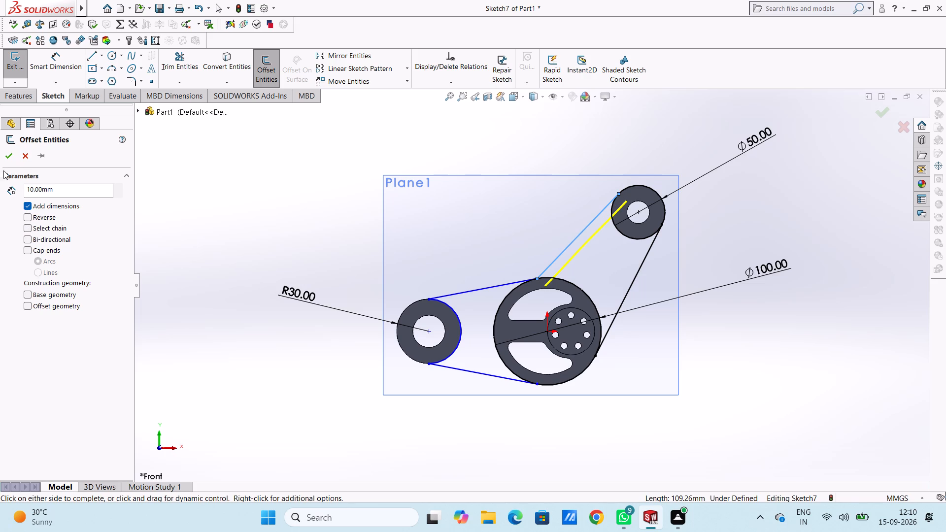
{"action": "left_click", "coordinate": [8, 159]}
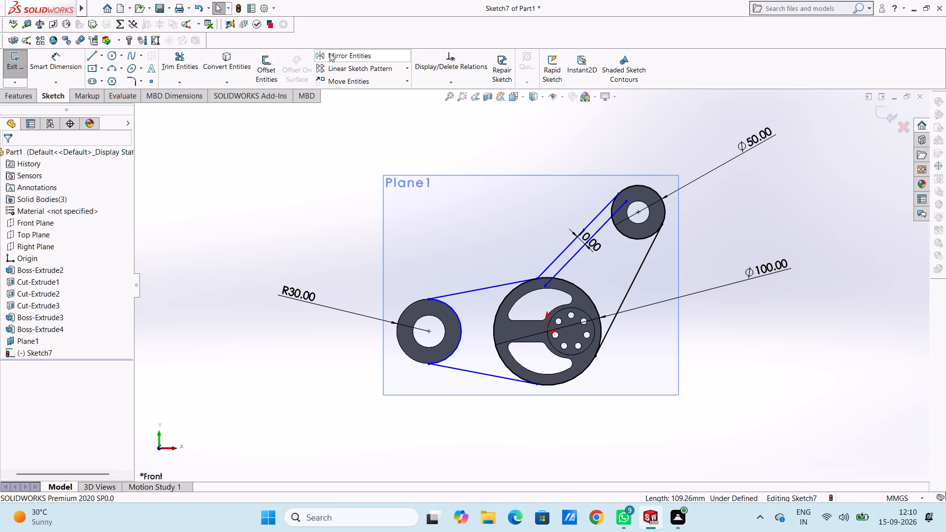
Offset the right line between the disc and upper ring 10 mm inward.
{"action": "left_click", "coordinate": [272, 71]}
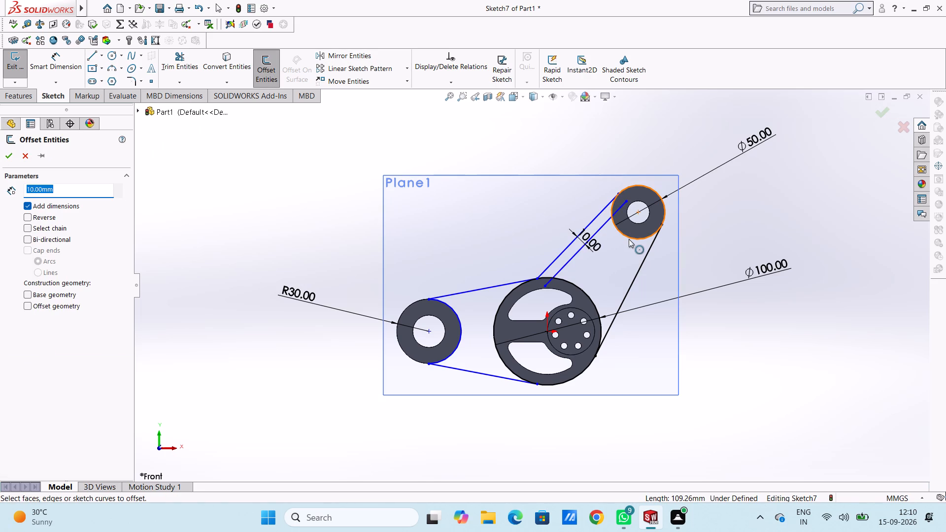
{"action": "left_click", "coordinate": [638, 271]}
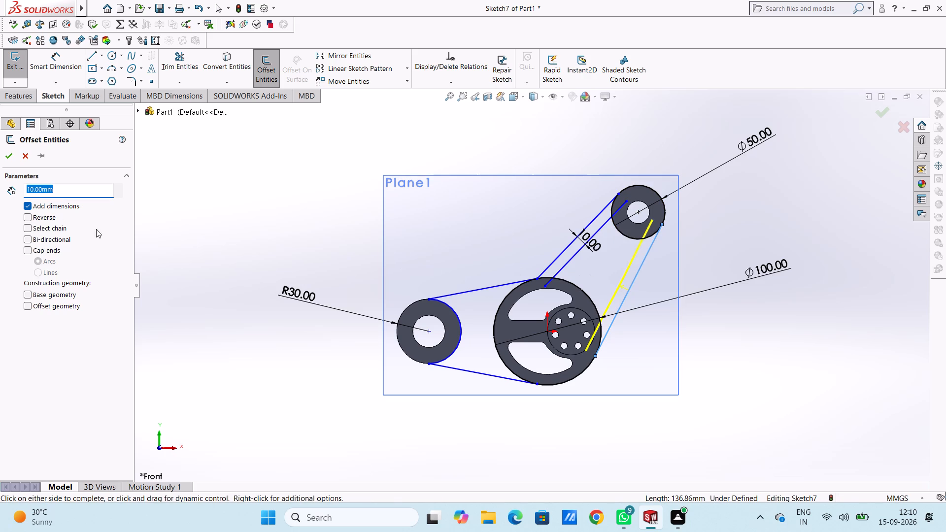
{"action": "left_click", "coordinate": [8, 156]}
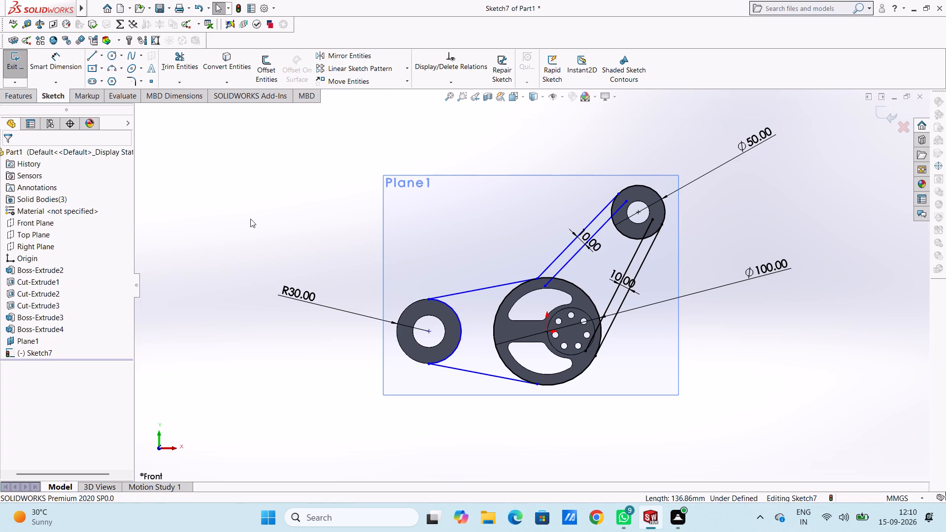
Trim away the ends of both offset lines that lie inside the 50 mm and 100 mm circles.
{"action": "scroll", "coordinate": [660, 255], "scroll_direction": "down", "scroll_amount": 3}
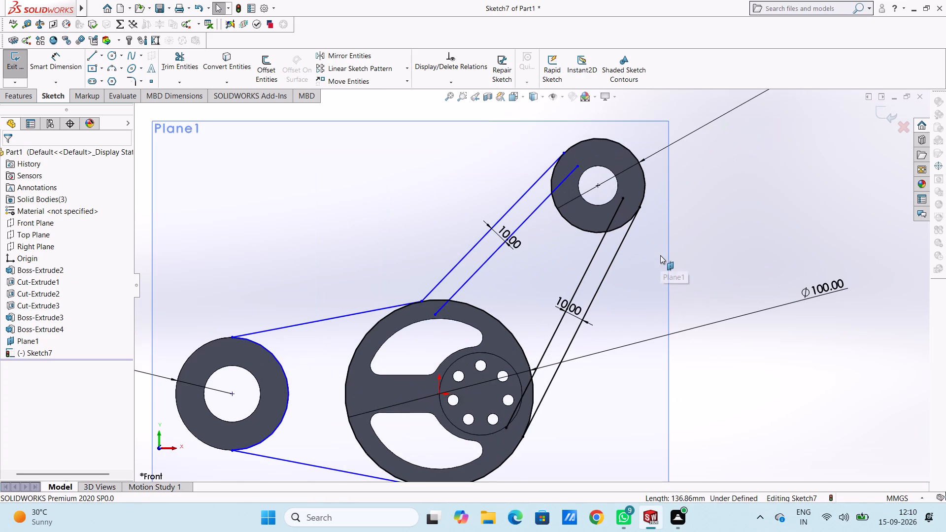
{"action": "left_click", "coordinate": [181, 58]}
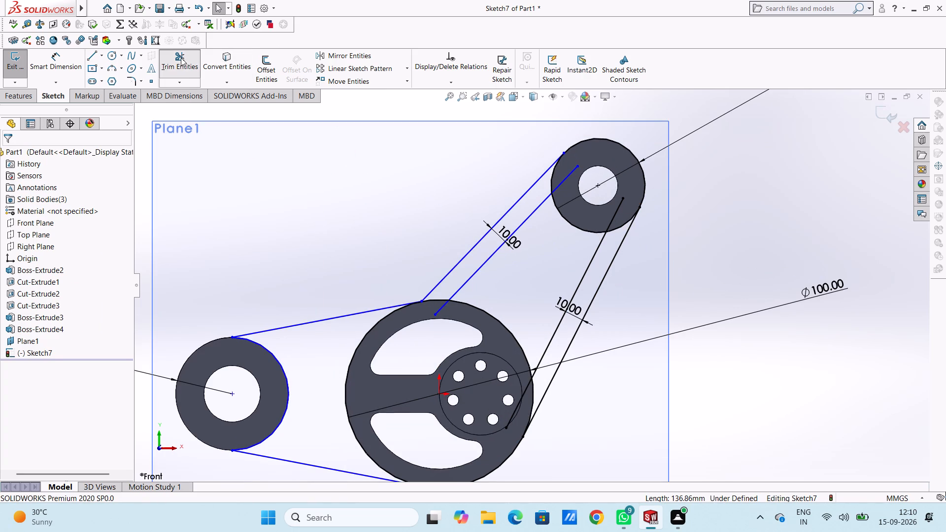
{"action": "left_click", "coordinate": [567, 180]}
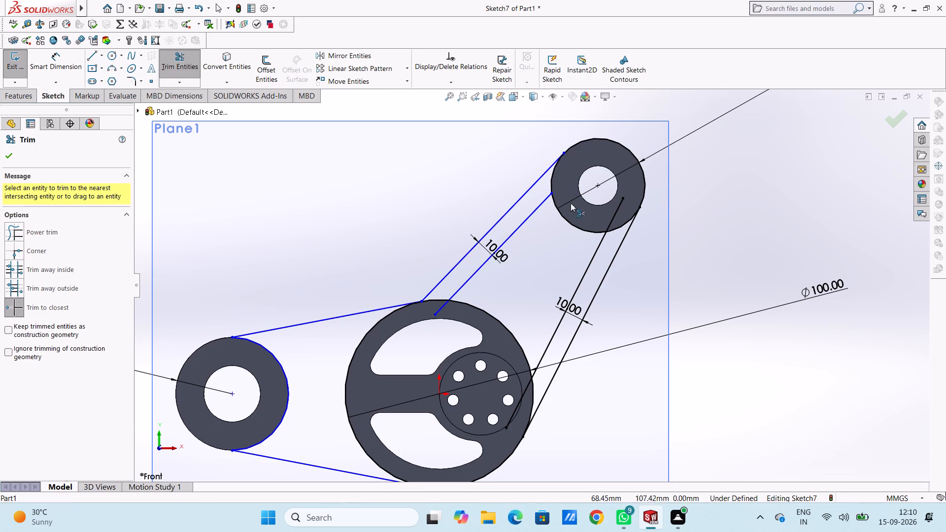
{"action": "left_click", "coordinate": [614, 216]}
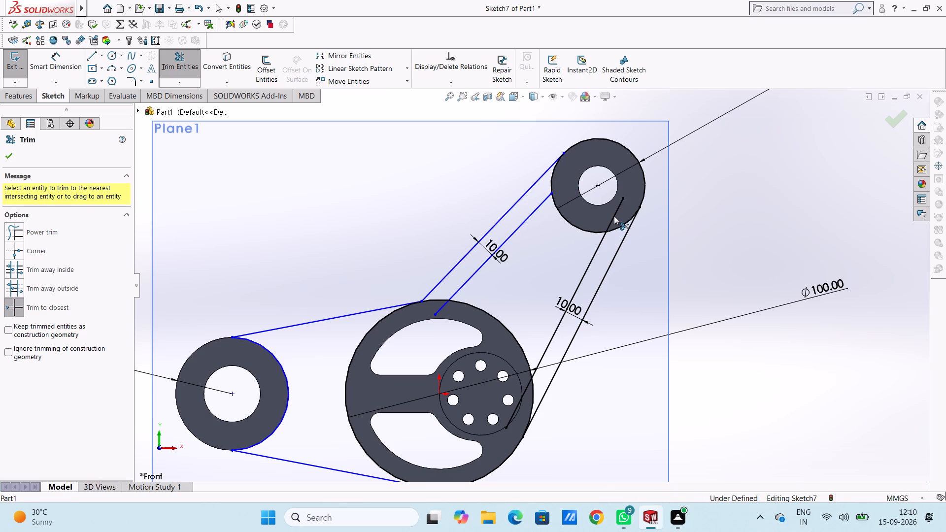
{"action": "left_click", "coordinate": [517, 412]}
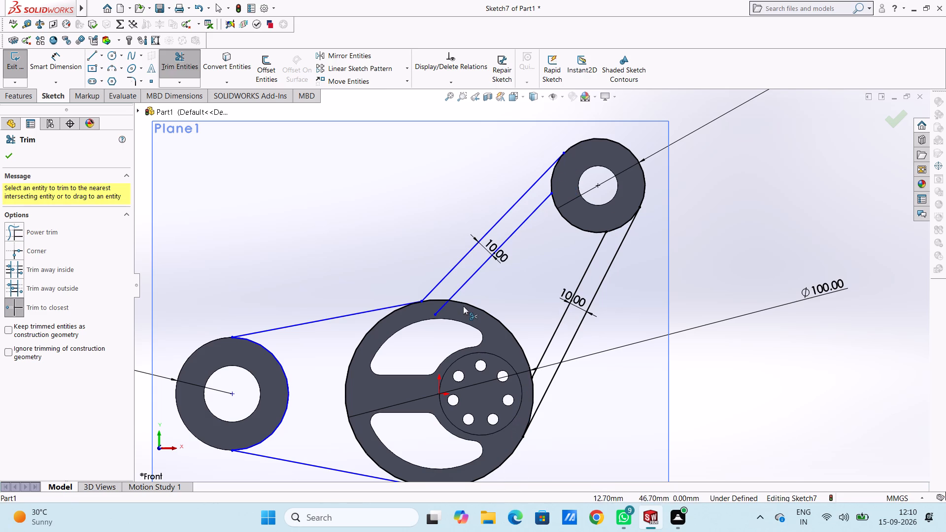
{"action": "left_click", "coordinate": [443, 306]}
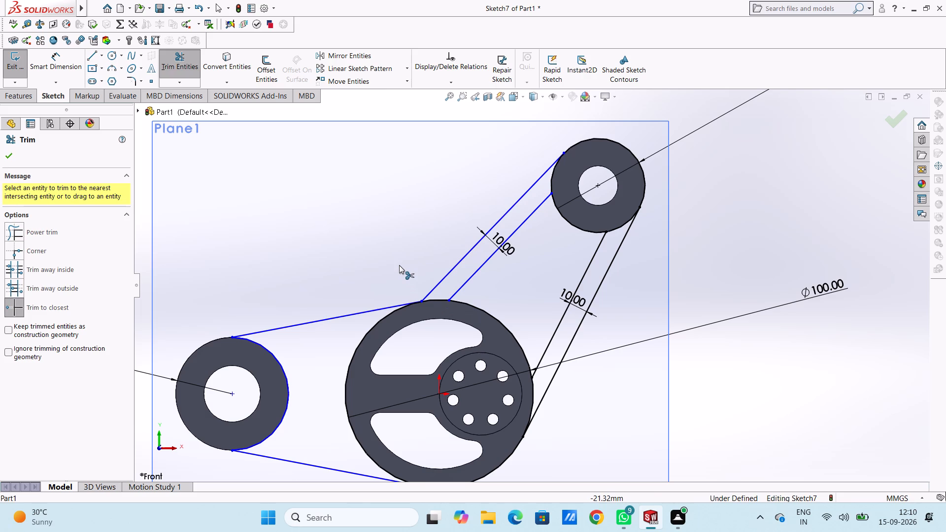
{"action": "key", "text": "Escape"}
{"action": "key", "text": "Escape"}
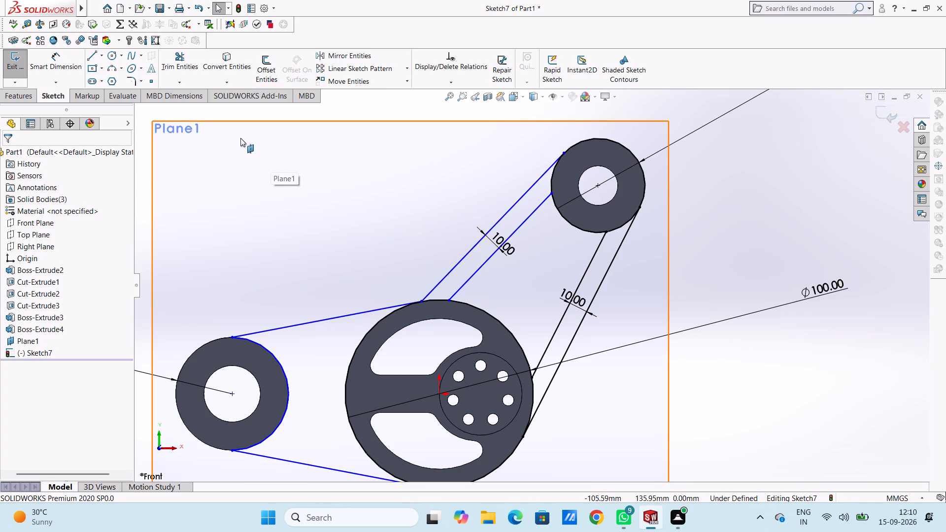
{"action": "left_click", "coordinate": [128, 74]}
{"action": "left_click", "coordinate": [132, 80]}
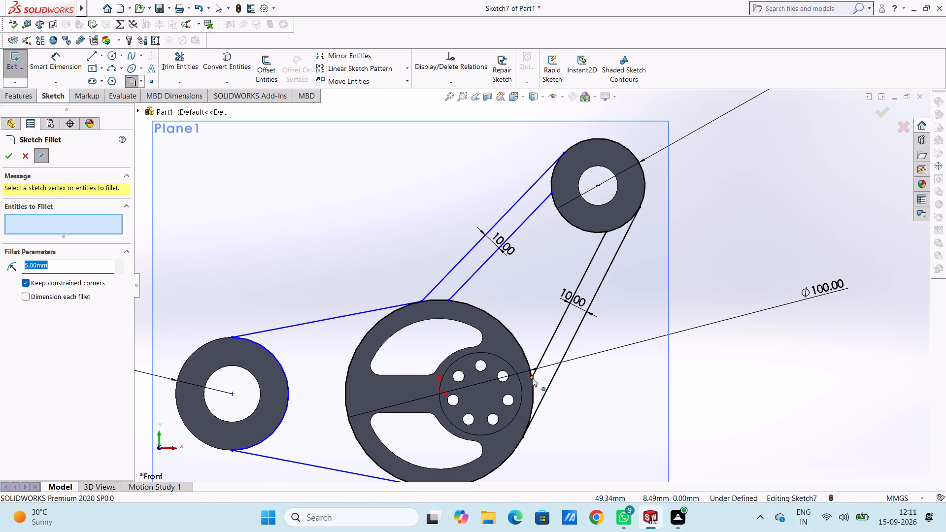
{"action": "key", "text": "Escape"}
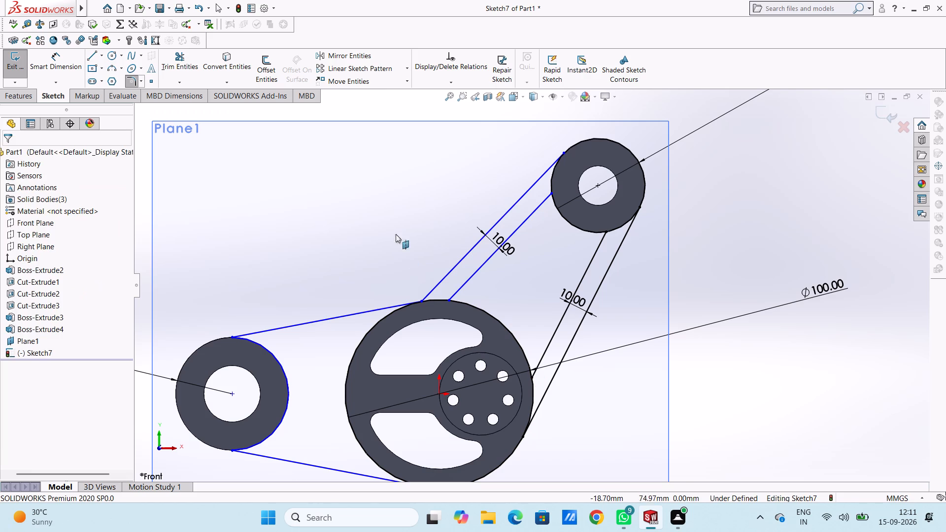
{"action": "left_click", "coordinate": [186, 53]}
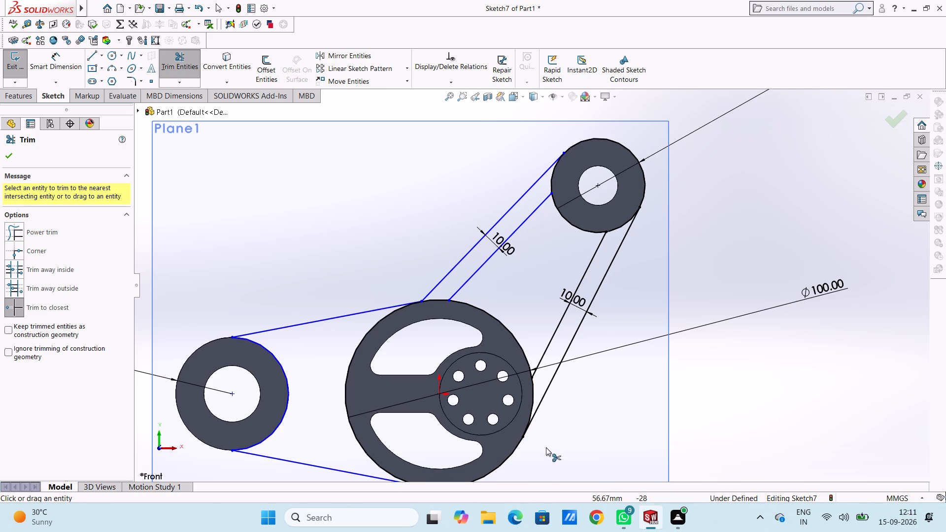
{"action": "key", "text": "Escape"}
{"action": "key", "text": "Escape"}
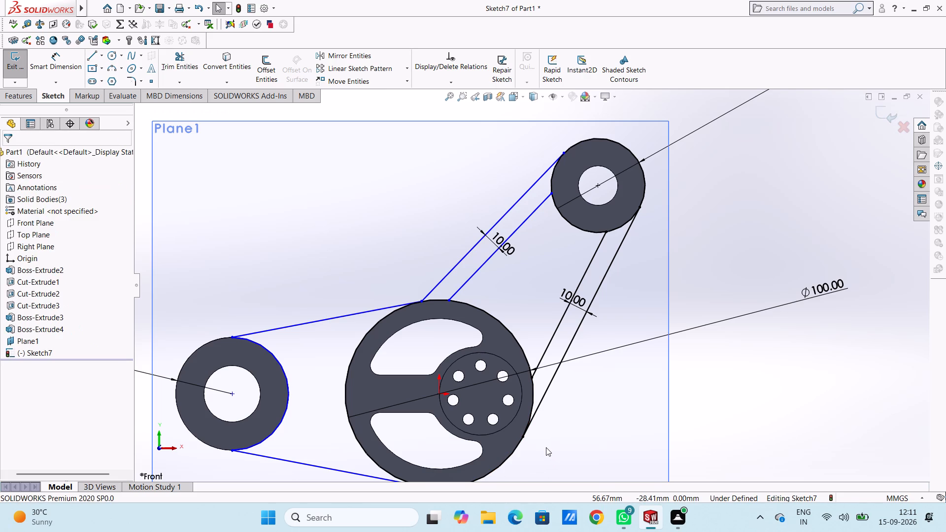
Draw two three-point arcs of 5 mm radius bridging the disc's 100 mm circle and the two inner offset lines.
{"action": "left_click", "coordinate": [110, 64]}
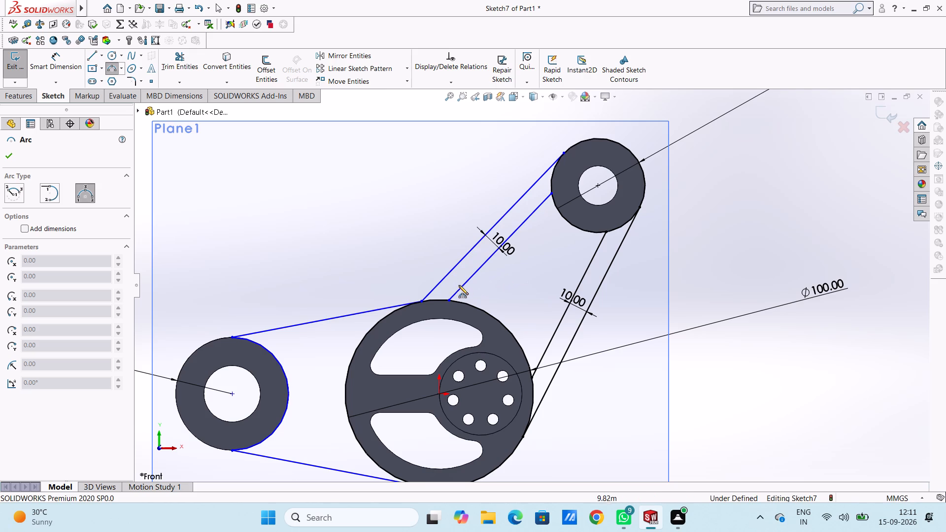
{"action": "left_click", "coordinate": [463, 285]}
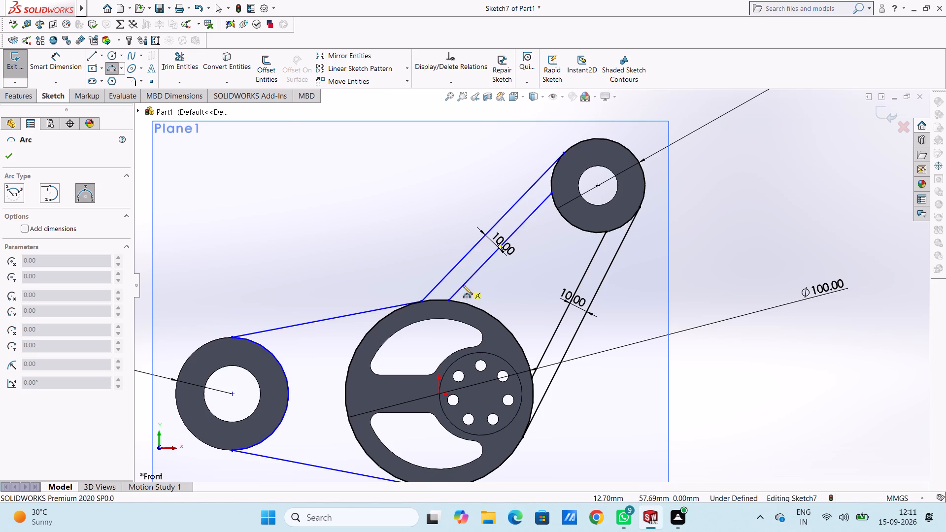
{"action": "left_click", "coordinate": [465, 303]}
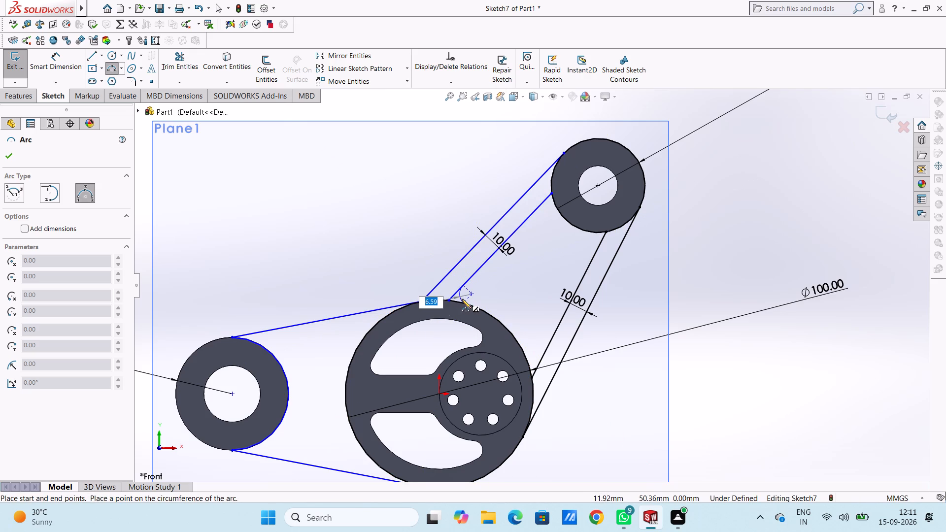
{"action": "key", "text": "5"}
{"action": "key", "text": "Return"}
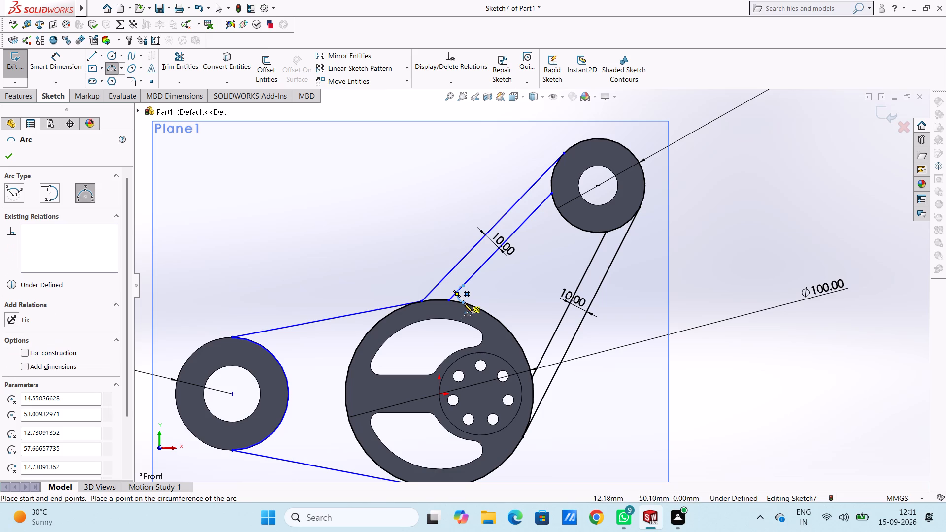
{"action": "left_click", "coordinate": [526, 357]}
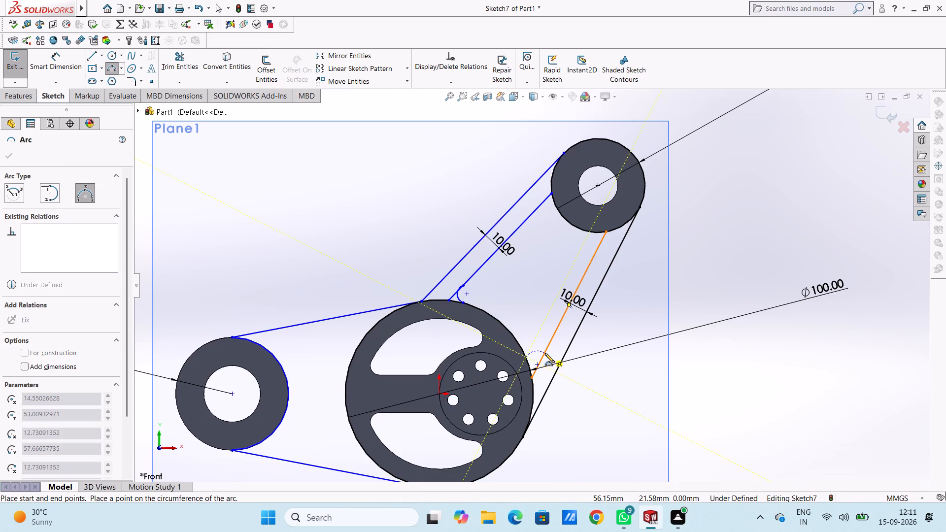
{"action": "left_click", "coordinate": [545, 353]}
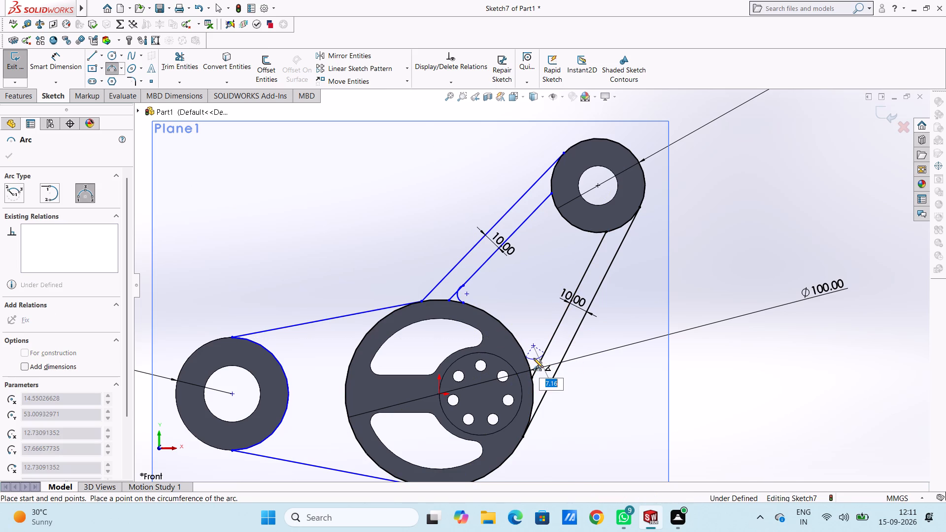
{"action": "key", "text": "5"}
{"action": "key", "text": "Return"}
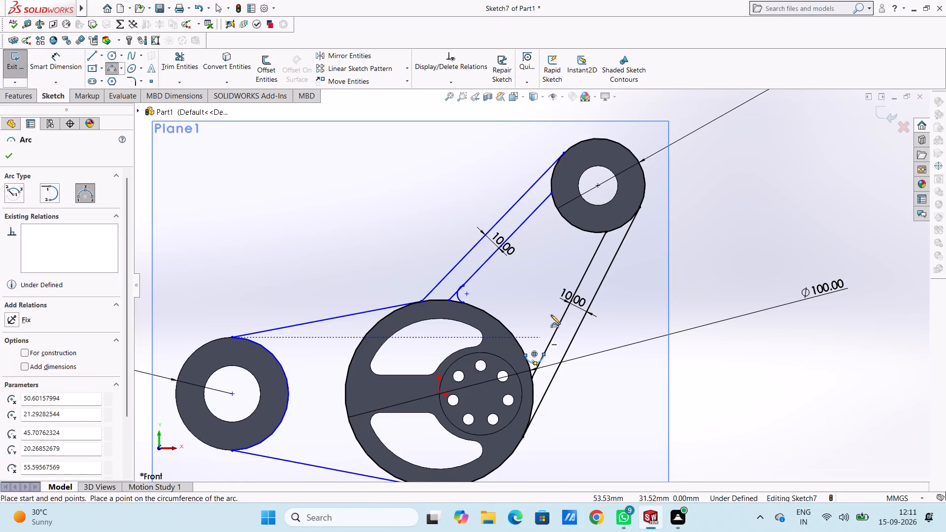
Draw two three-point arcs of 5 mm radius bridging the upper ring's outer circle and the two inner offset lines.
{"action": "left_click", "coordinate": [538, 210]}
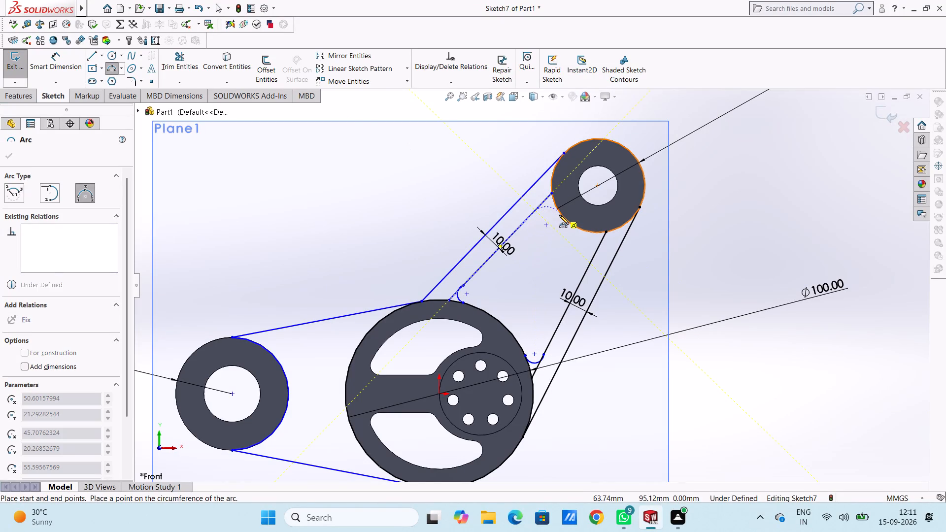
{"action": "left_click", "coordinate": [560, 215]}
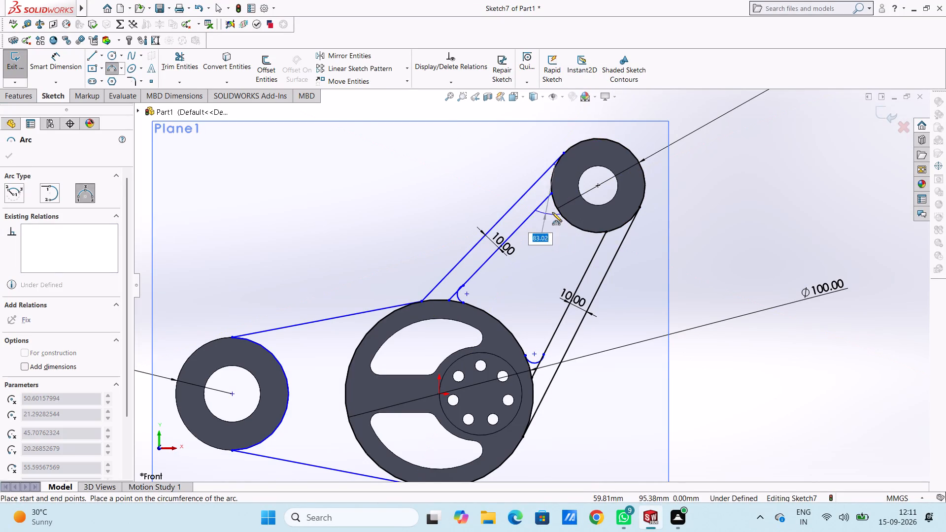
{"action": "key", "text": "5"}
{"action": "key", "text": "Return"}
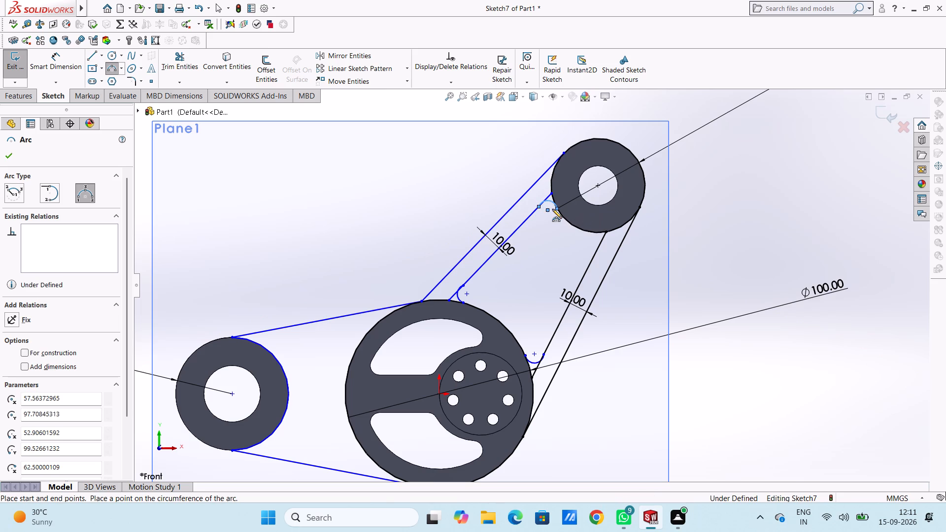
{"action": "left_click", "coordinate": [588, 232]}
{"action": "left_click", "coordinate": [596, 249]}
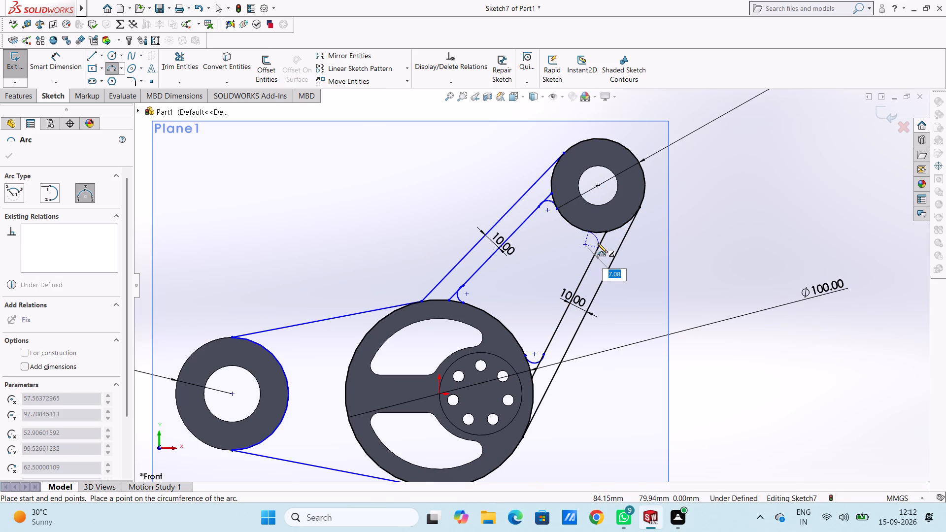
{"action": "key", "text": "5"}
{"action": "key", "text": "Return"}
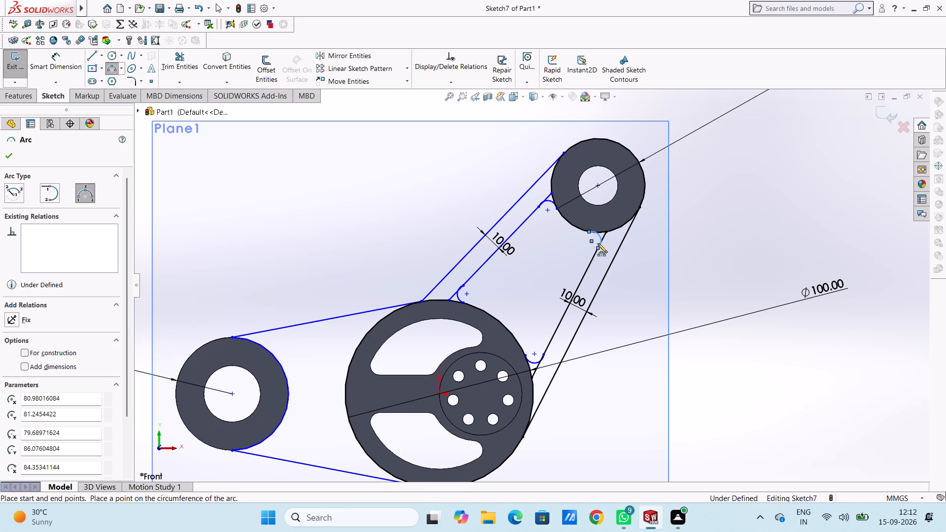
{"action": "key", "text": "Escape"}
{"action": "key", "text": "Escape"}
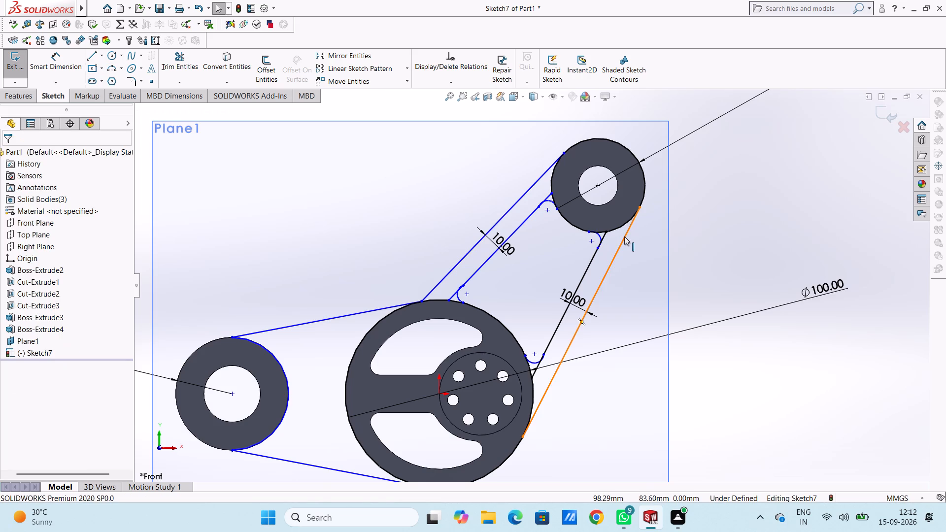
Dimension the arc joining the upper ring and the left inner offset line with a 5 mm radius.
{"action": "scroll", "coordinate": [624, 236], "scroll_direction": "down", "scroll_amount": 2}
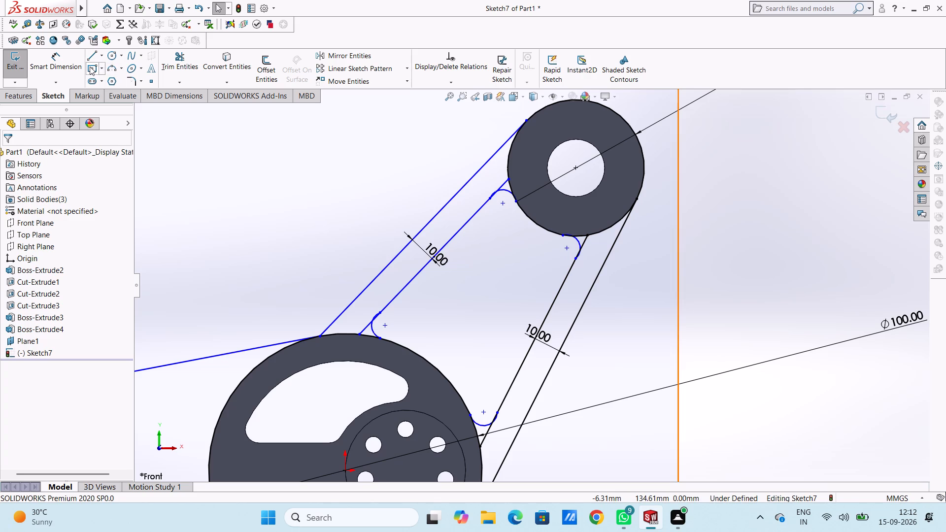
{"action": "left_click", "coordinate": [68, 66]}
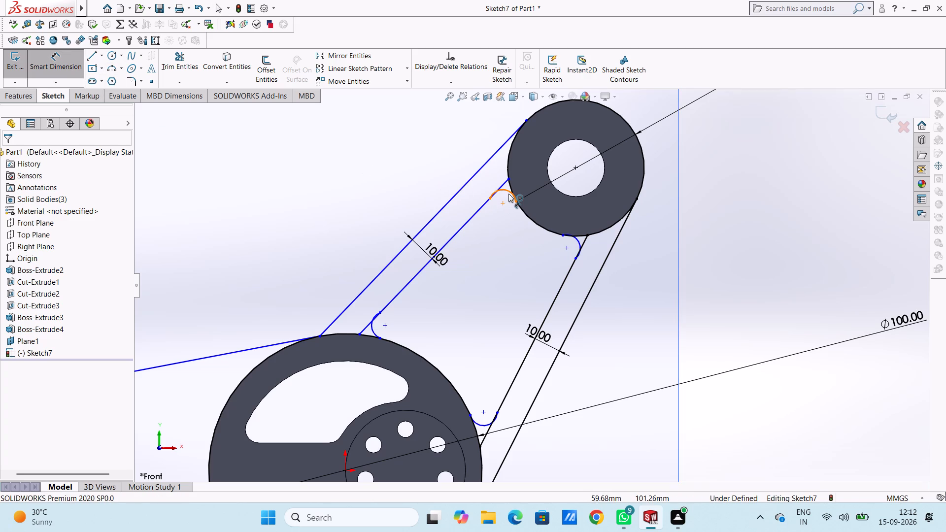
{"action": "left_click", "coordinate": [509, 193]}
{"action": "left_click", "coordinate": [477, 134]}
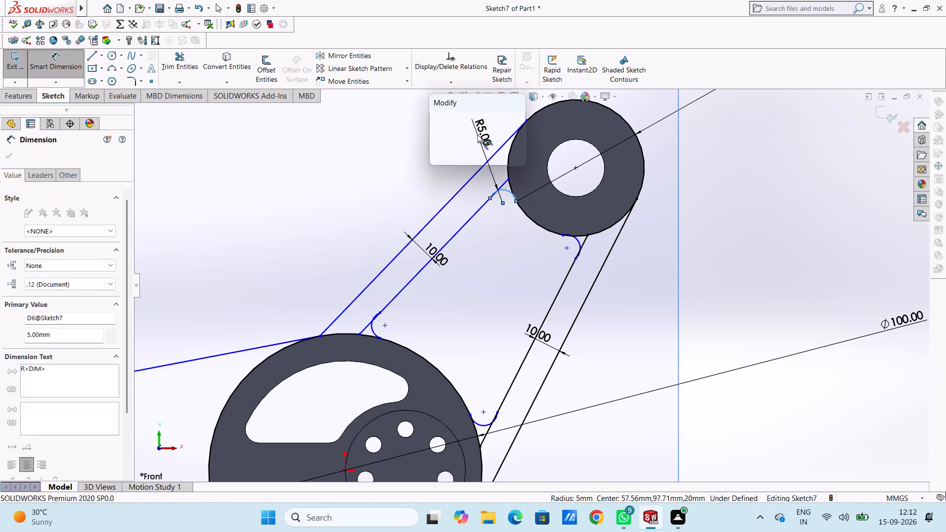
{"action": "key", "text": "Return"}
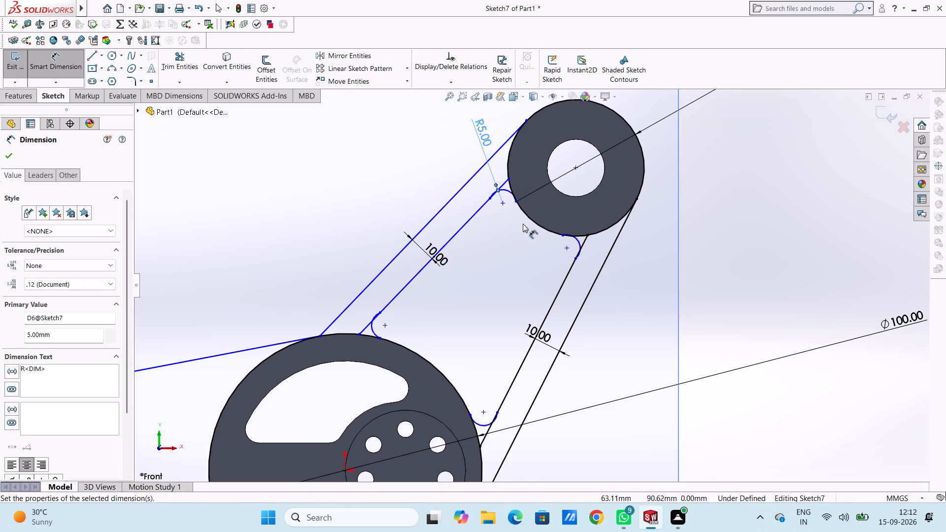
Dimension the arc joining the upper ring and the right inner offset line with a 5 mm radius.
{"action": "left_click", "coordinate": [578, 242]}
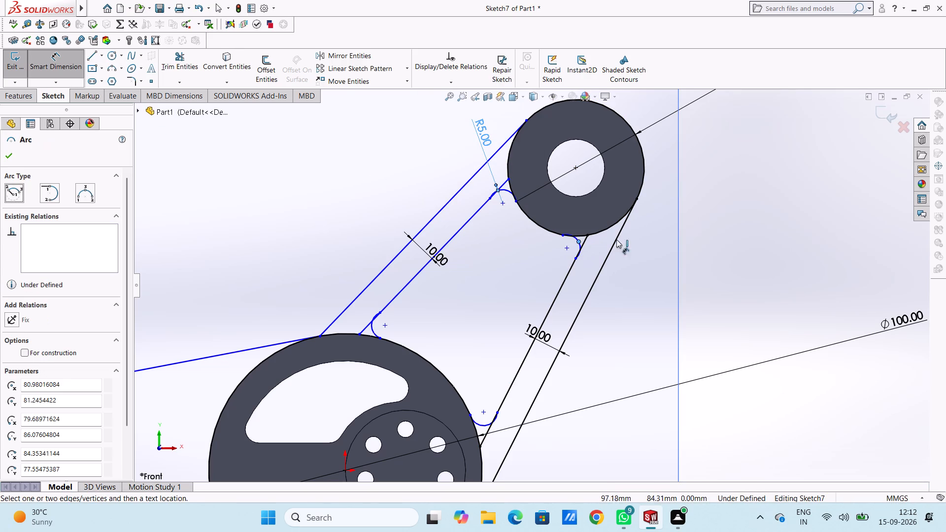
{"action": "key", "text": "Escape"}
{"action": "key", "text": "Escape"}
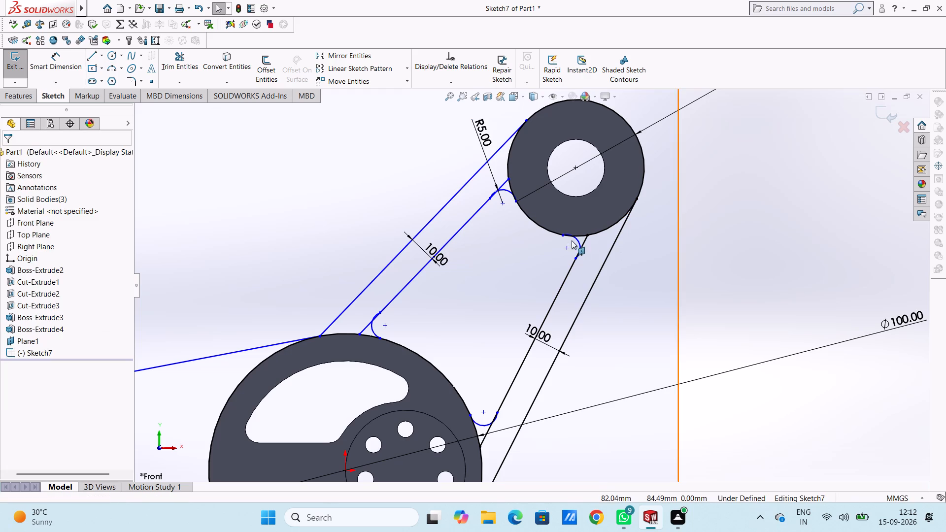
{"action": "left_click", "coordinate": [578, 240]}
{"action": "key", "text": "Escape"}
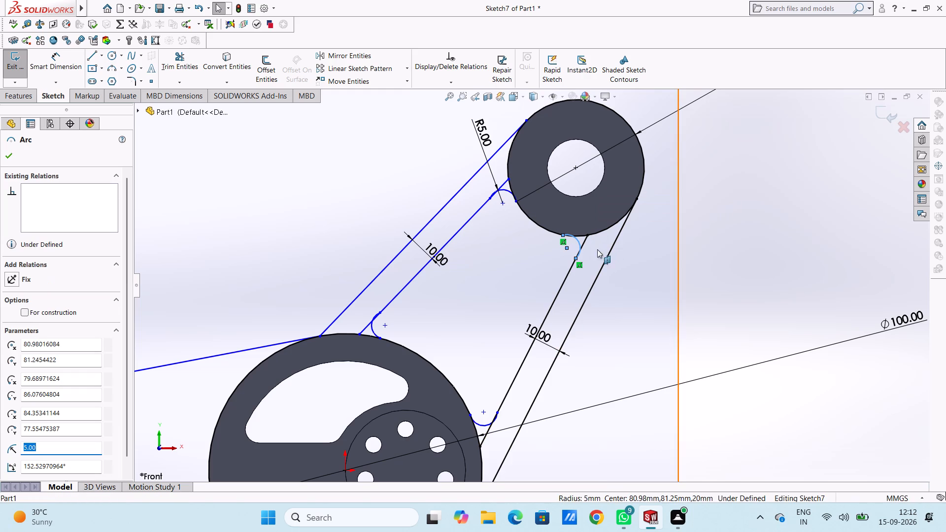
{"action": "key", "text": "Escape"}
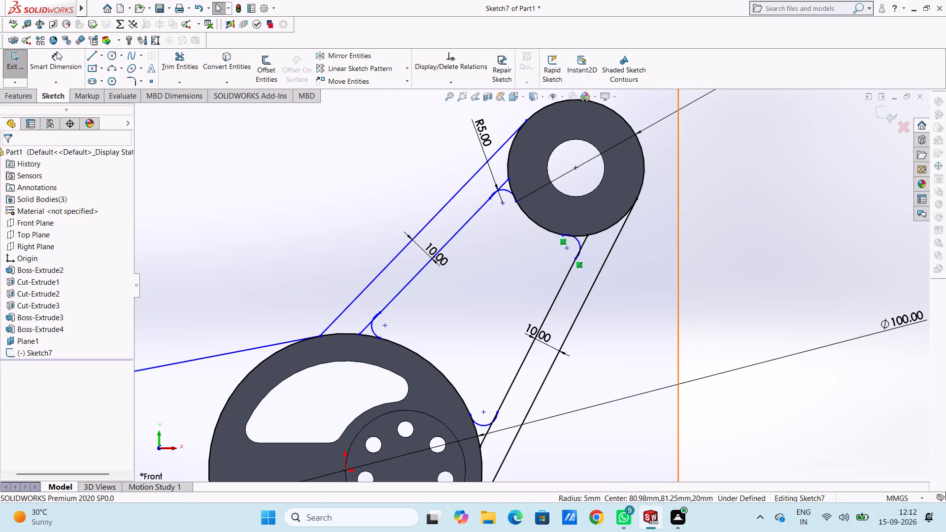
{"action": "left_click", "coordinate": [57, 52]}
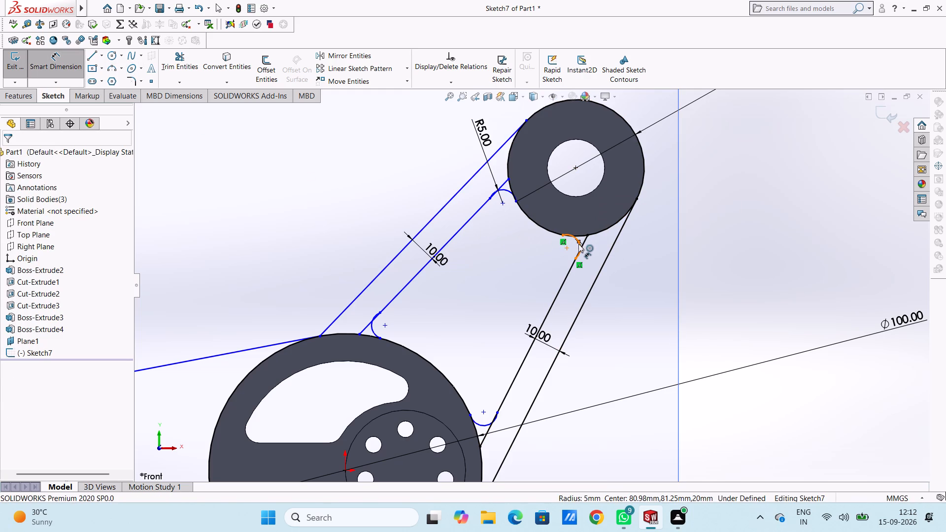
{"action": "left_click", "coordinate": [578, 244]}
{"action": "key", "text": "Escape"}
{"action": "left_click", "coordinate": [579, 241]}
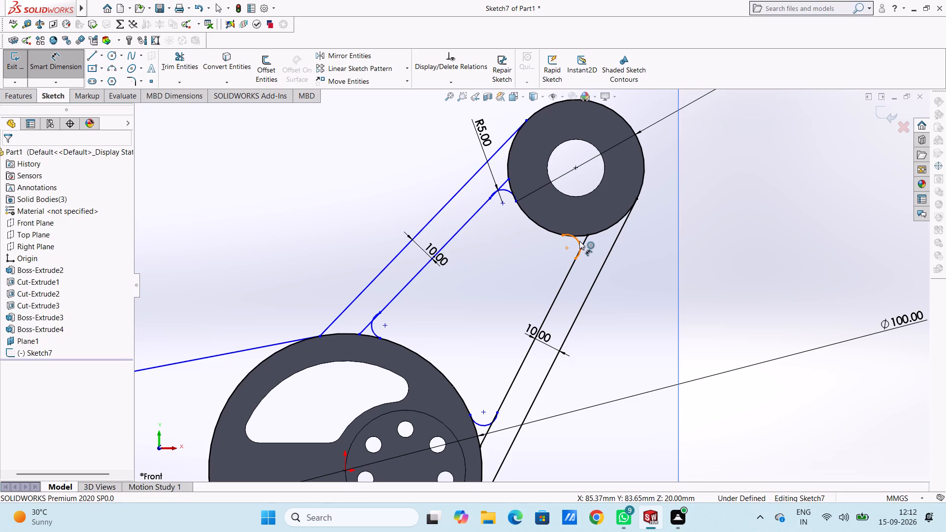
{"action": "left_click", "coordinate": [756, 183]}
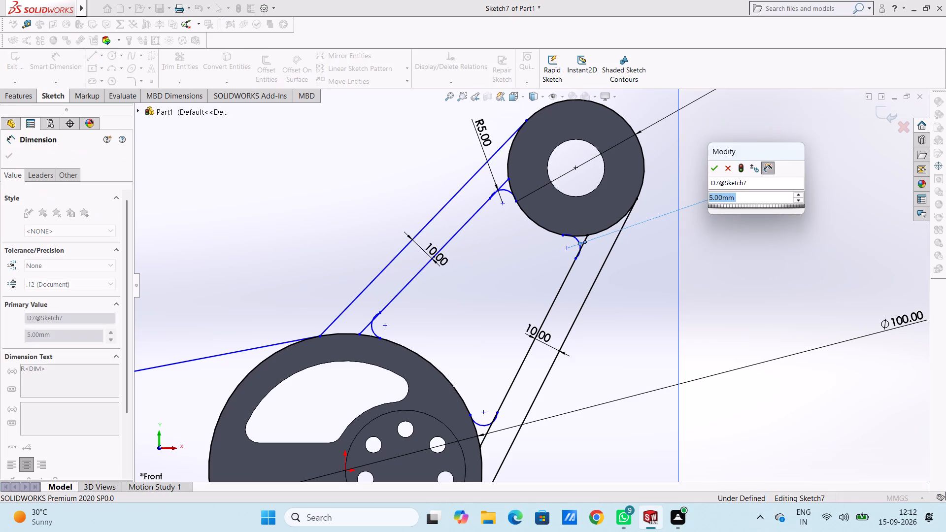
{"action": "key", "text": "Return"}
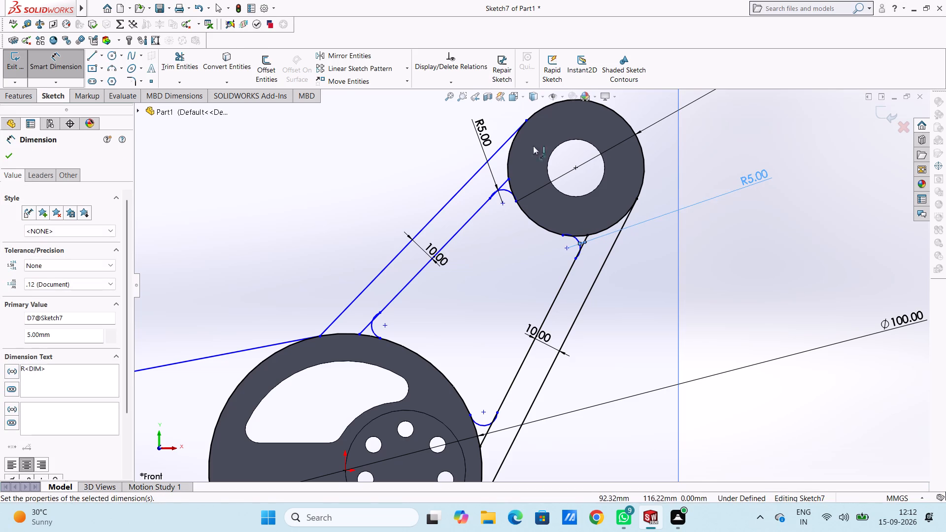
Dimension the two arcs between the disc and the inner offset lines with a 5 mm radius each.
{"action": "left_click", "coordinate": [372, 327]}
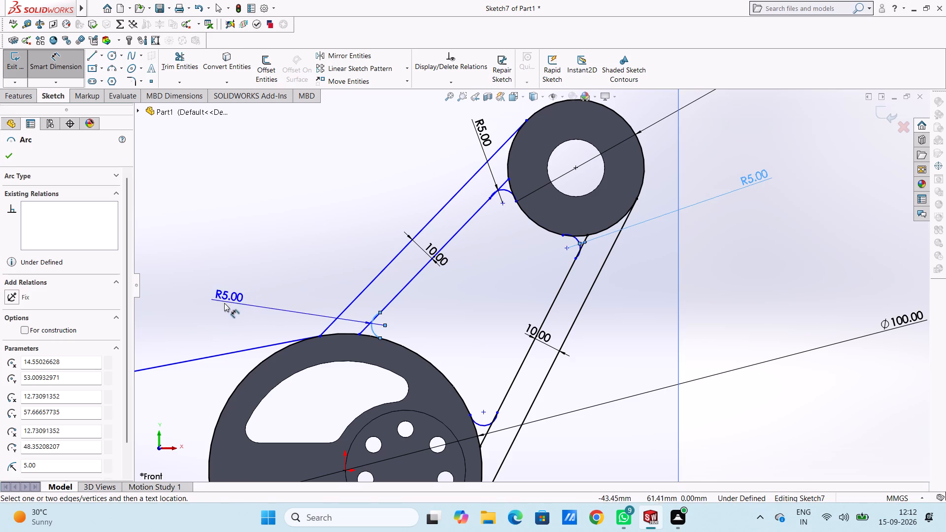
{"action": "left_click", "coordinate": [195, 305]}
{"action": "key", "text": "Return"}
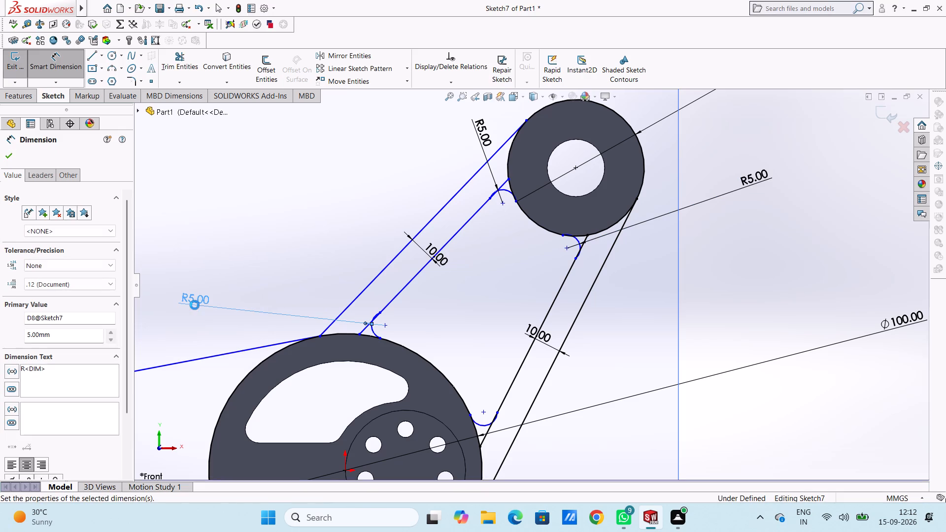
{"action": "scroll", "coordinate": [405, 403], "scroll_direction": "down", "scroll_amount": 3}
{"action": "scroll", "coordinate": [405, 403], "scroll_direction": "up", "scroll_amount": 2}
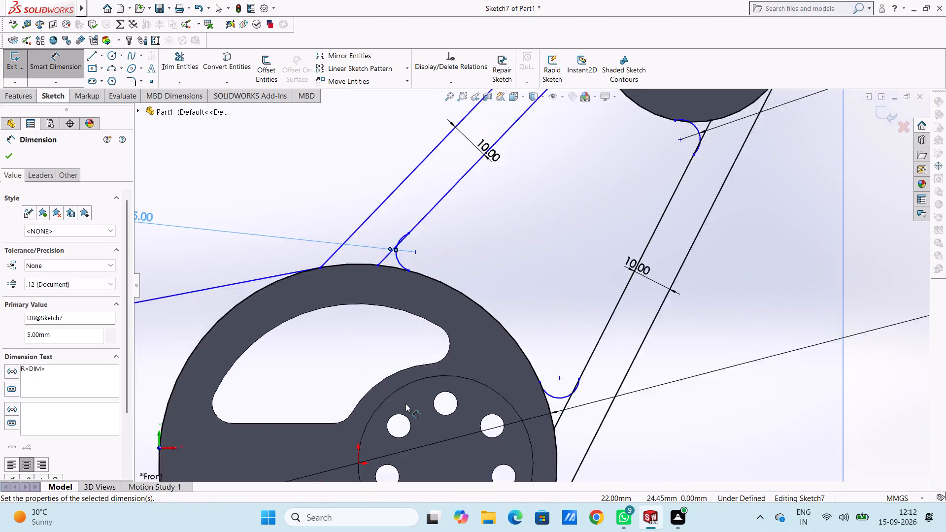
{"action": "scroll", "coordinate": [405, 403], "scroll_direction": "up", "scroll_amount": 3}
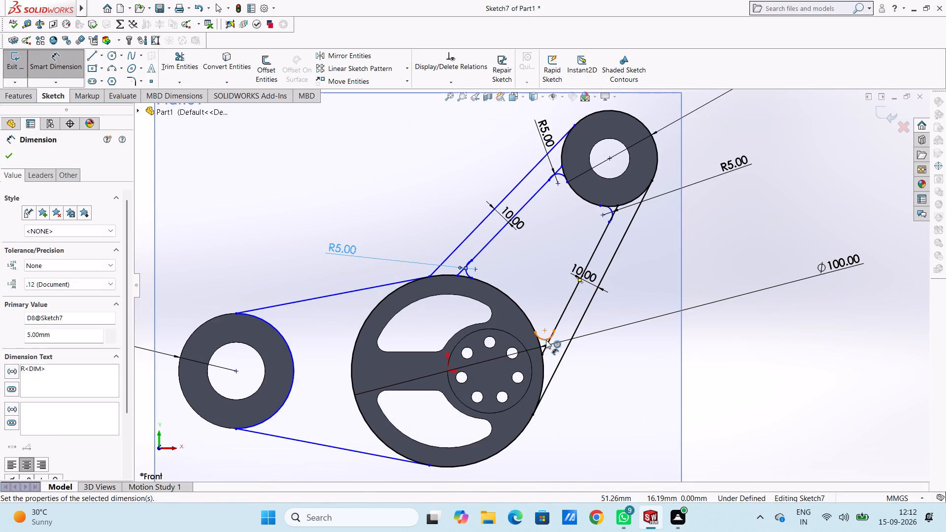
{"action": "left_click", "coordinate": [545, 338]}
{"action": "left_click", "coordinate": [560, 419]}
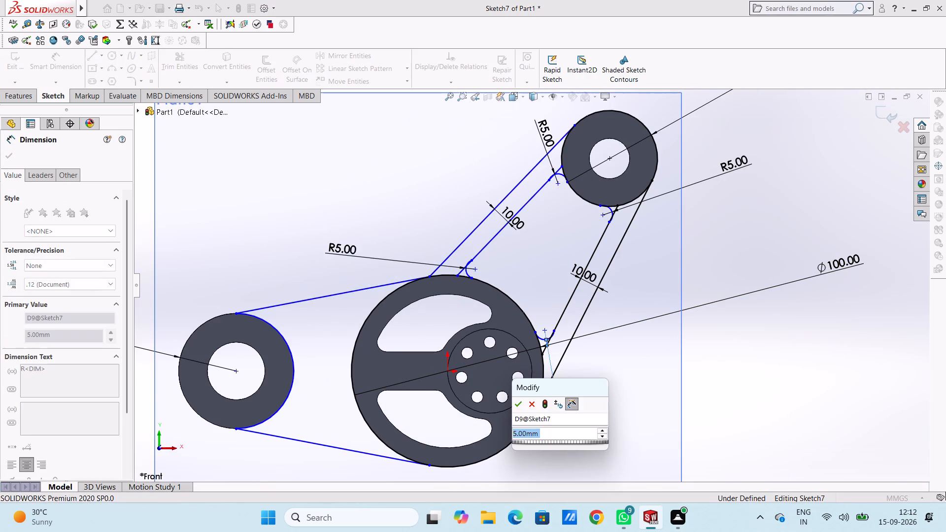
{"action": "key", "text": "Return"}
{"action": "key", "text": "Escape"}
{"action": "key", "text": "Escape"}
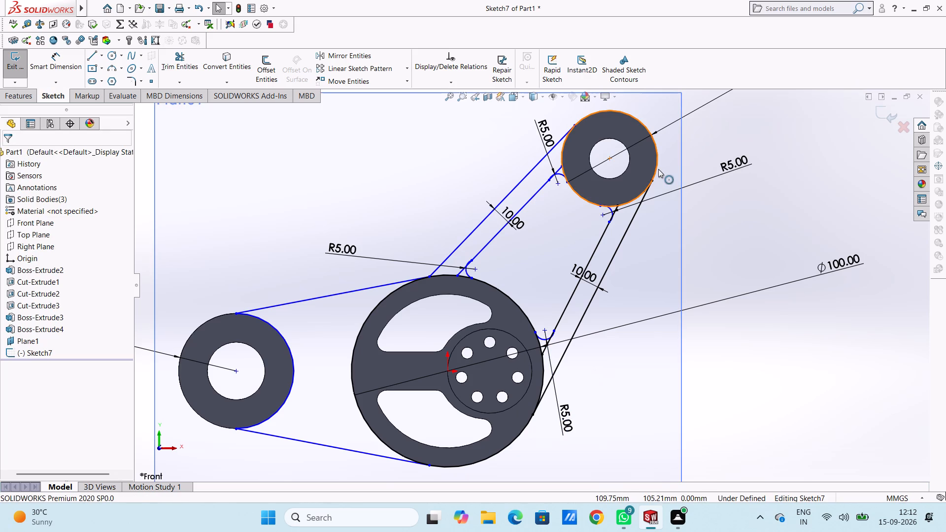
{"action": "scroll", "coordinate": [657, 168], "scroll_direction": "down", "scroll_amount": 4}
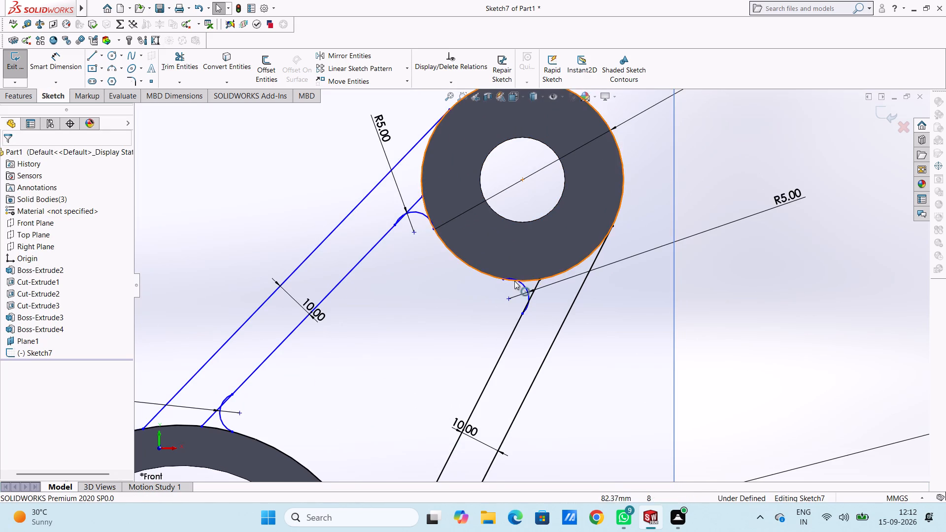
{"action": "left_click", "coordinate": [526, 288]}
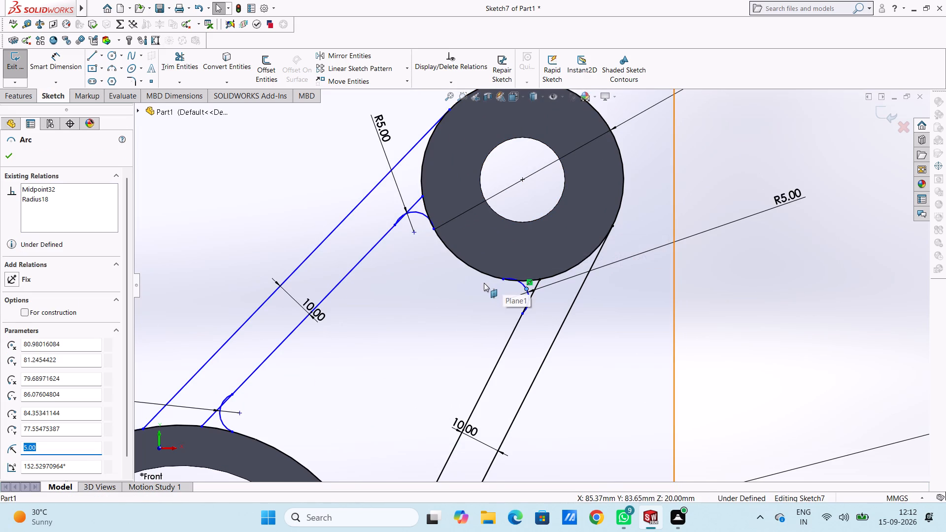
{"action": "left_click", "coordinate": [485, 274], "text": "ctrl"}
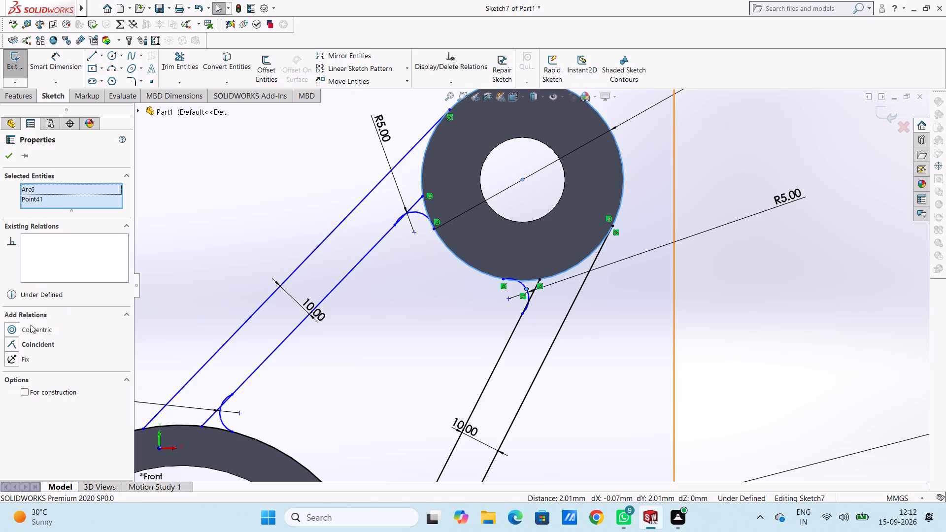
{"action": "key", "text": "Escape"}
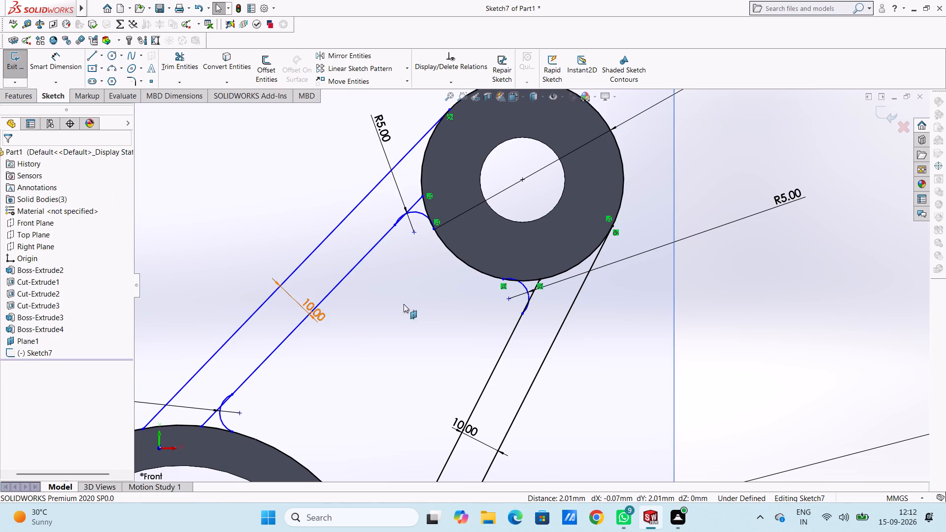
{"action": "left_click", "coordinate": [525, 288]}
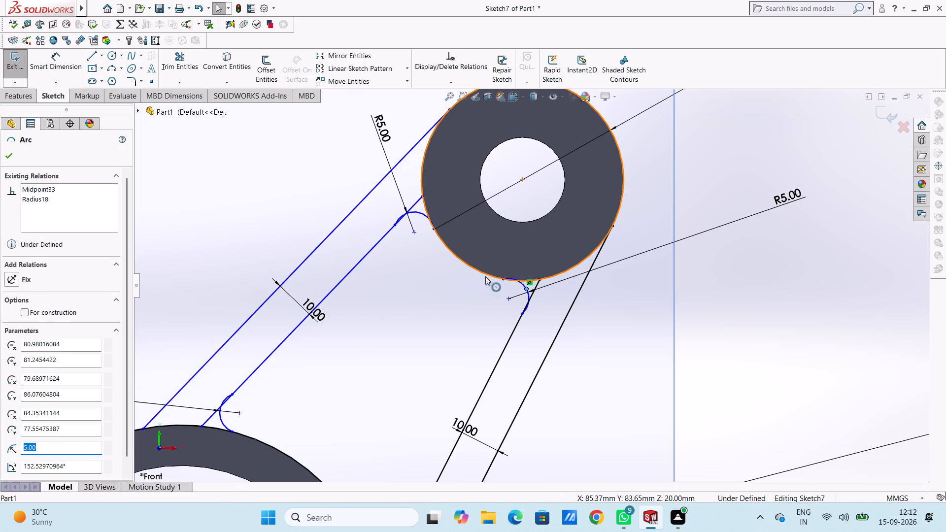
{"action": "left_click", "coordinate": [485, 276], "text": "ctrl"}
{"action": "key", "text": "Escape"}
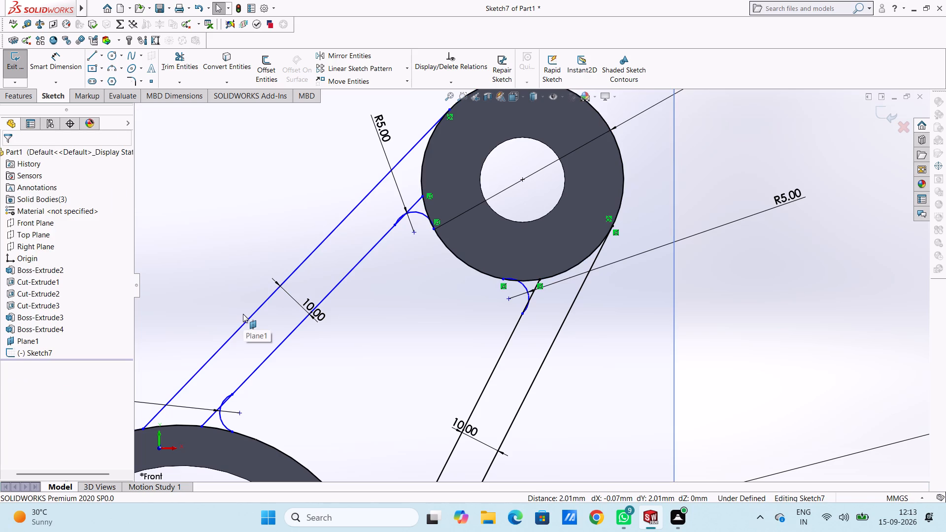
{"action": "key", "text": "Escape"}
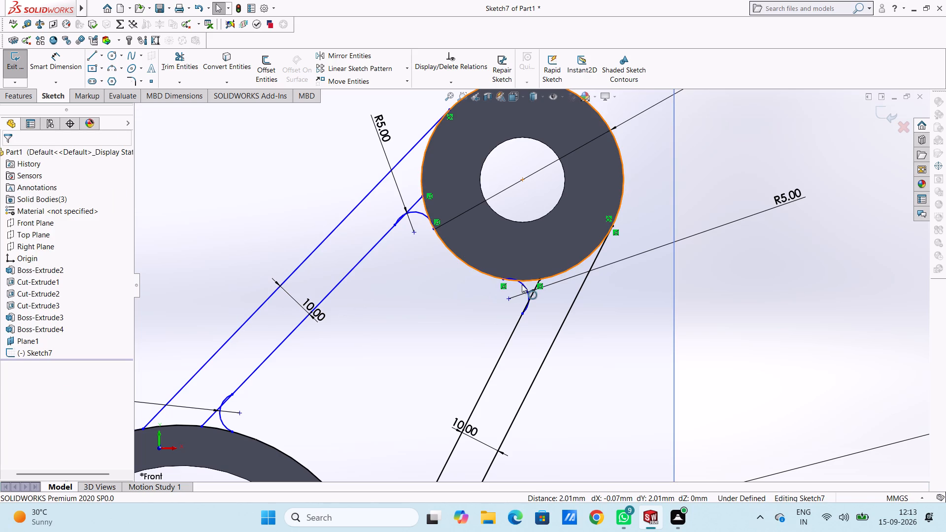
Make the R5 arc at the upper ring's right arm tangent to the ring's outer circle and to the right inner offset line.
{"action": "left_click", "coordinate": [522, 284]}
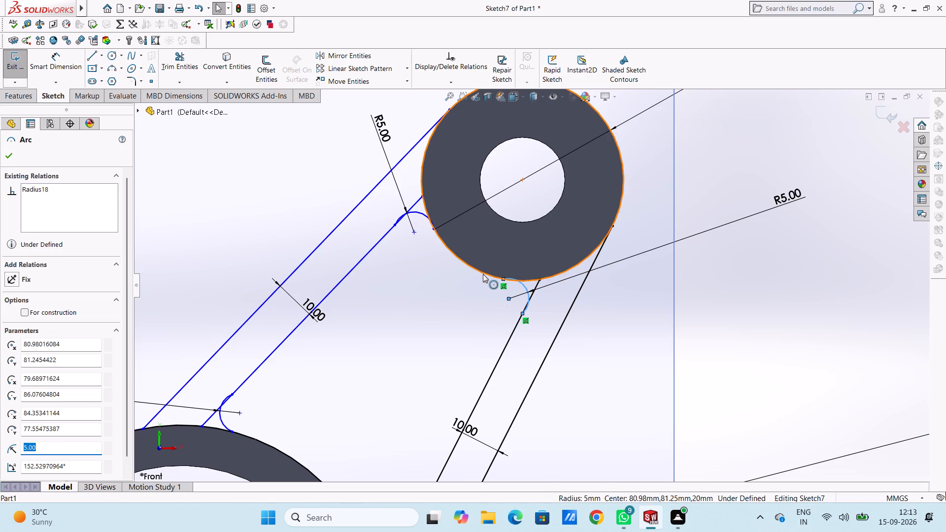
{"action": "left_click", "coordinate": [483, 274], "text": "ctrl"}
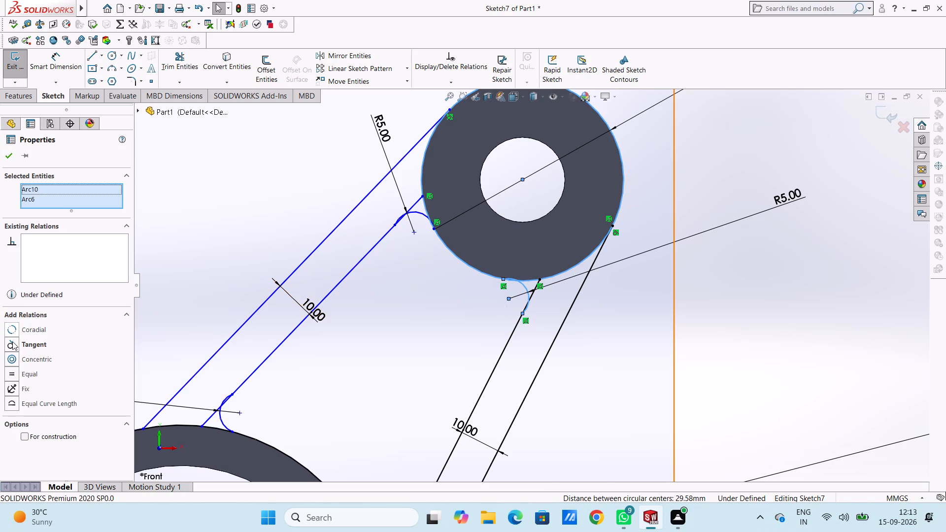
{"action": "left_click", "coordinate": [12, 341]}
{"action": "left_click", "coordinate": [254, 242]}
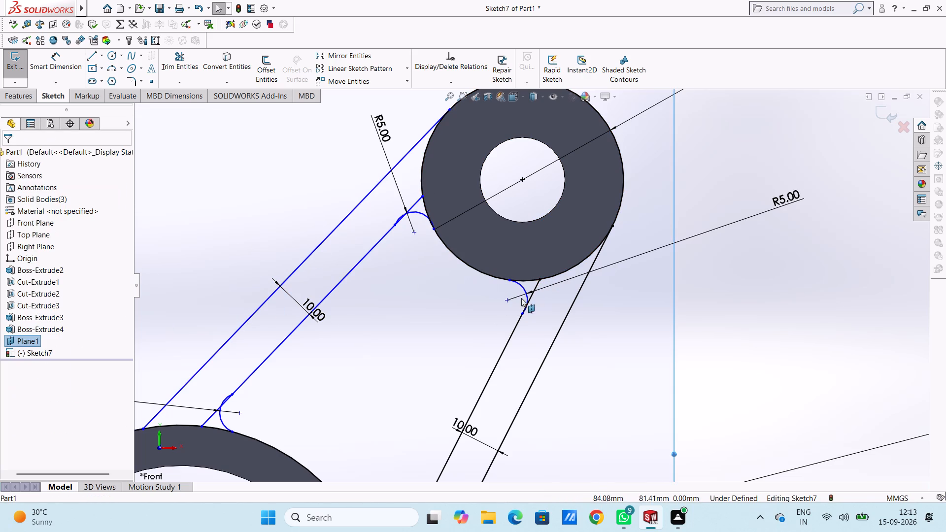
{"action": "left_click", "coordinate": [526, 297]}
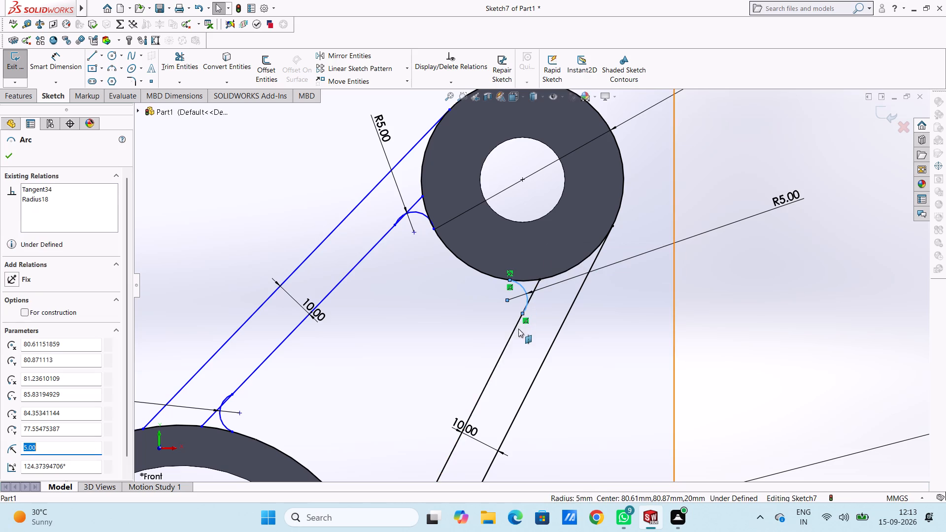
{"action": "left_click", "coordinate": [514, 327], "text": "ctrl"}
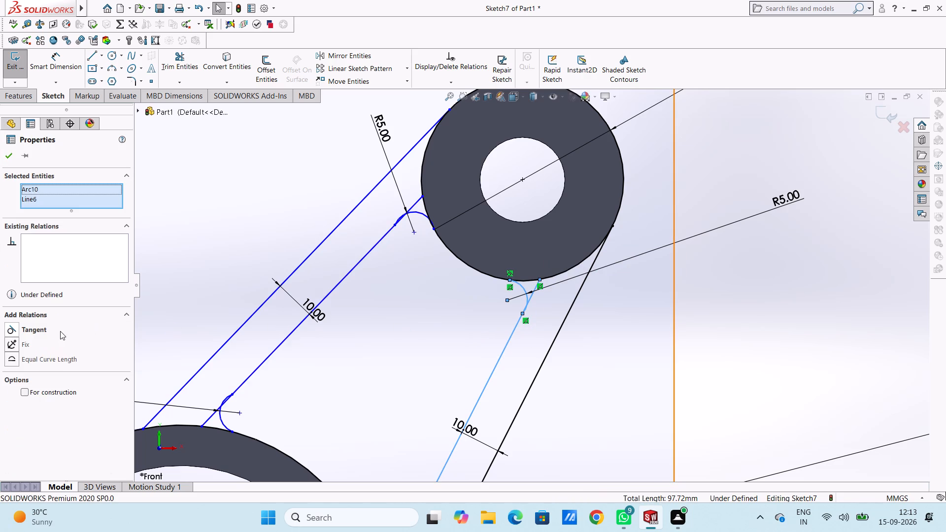
{"action": "left_click", "coordinate": [11, 329]}
{"action": "left_click", "coordinate": [434, 304]}
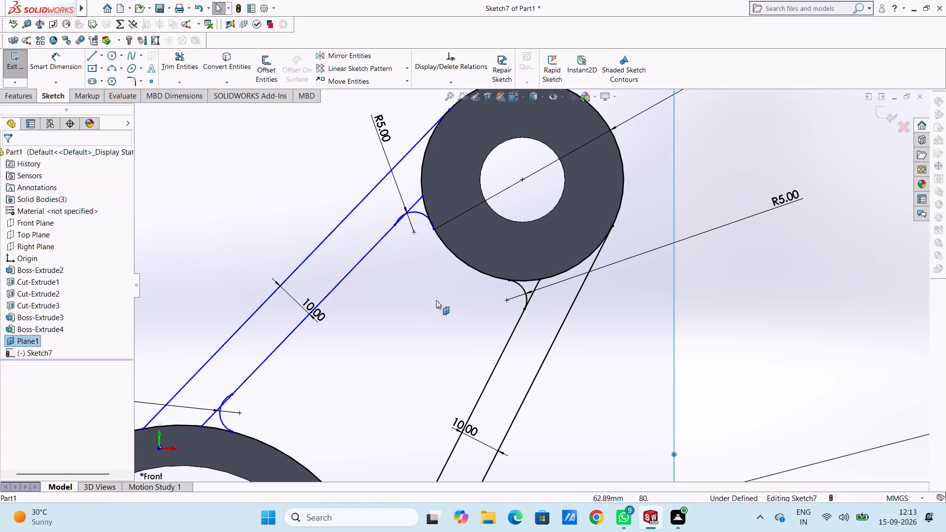
Make the R5 arc at the upper ring's left arm tangent to the ring's outer circle and to the left inner offset line.
{"action": "left_click", "coordinate": [418, 213]}
{"action": "left_click", "coordinate": [445, 247], "text": "ctrl"}
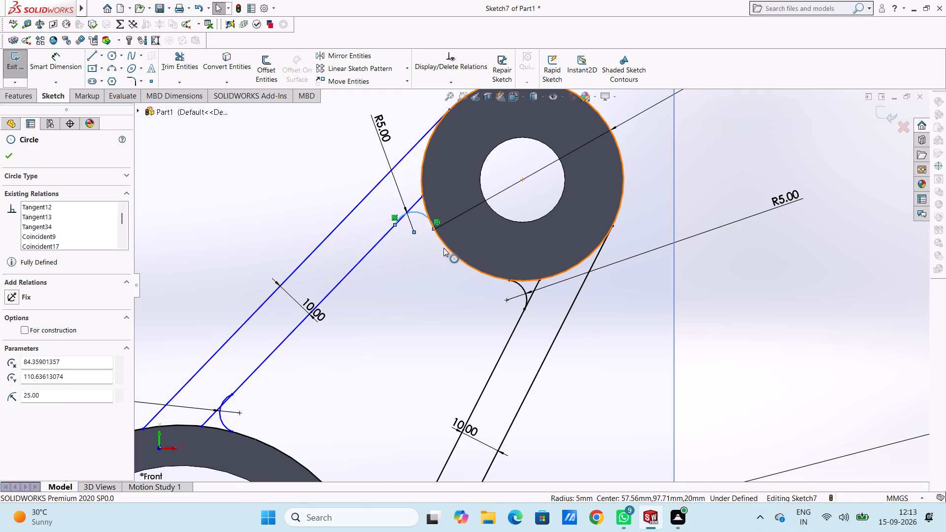
{"action": "left_click", "coordinate": [16, 340]}
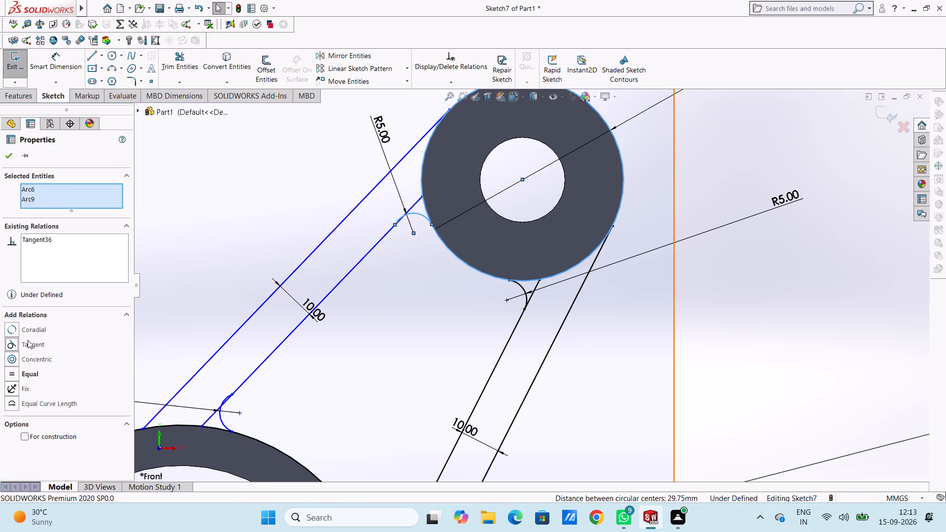
{"action": "left_click", "coordinate": [418, 256]}
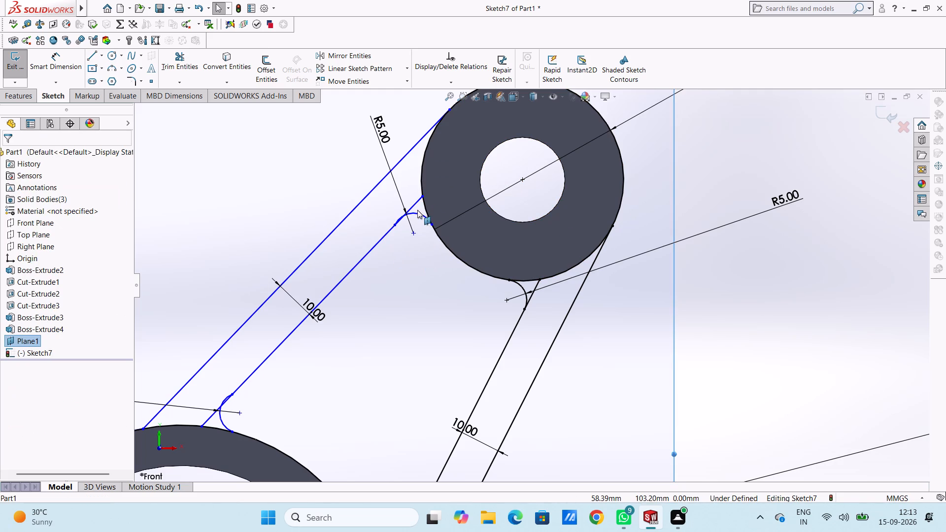
{"action": "left_click", "coordinate": [417, 214]}
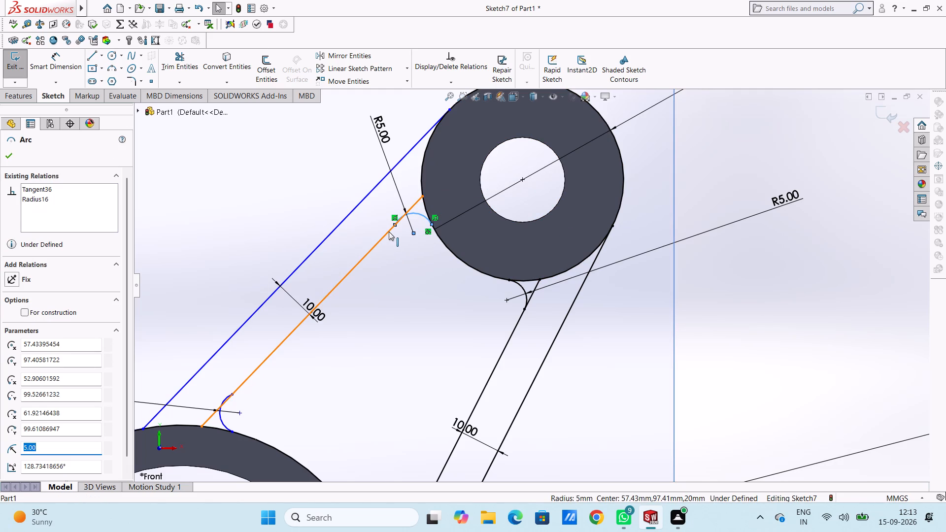
{"action": "left_click", "coordinate": [389, 232], "text": "ctrl"}
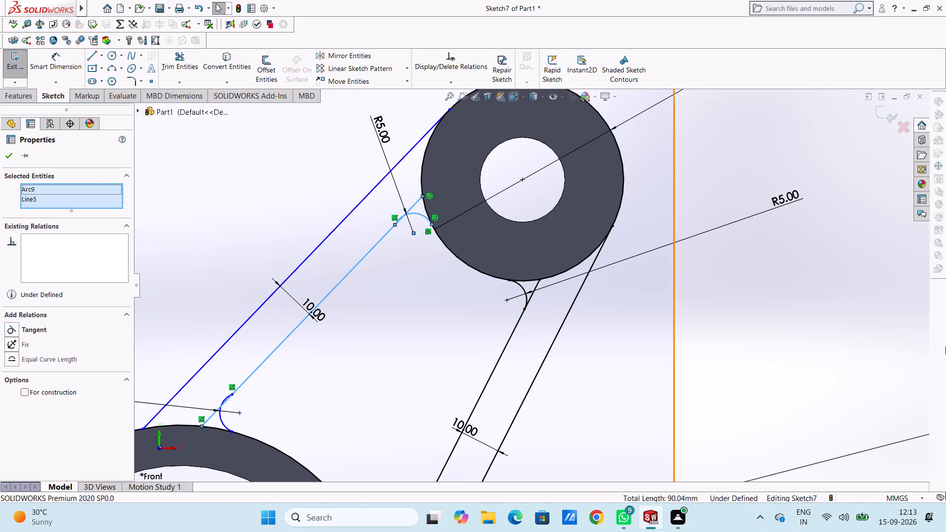
{"action": "left_click", "coordinate": [10, 328]}
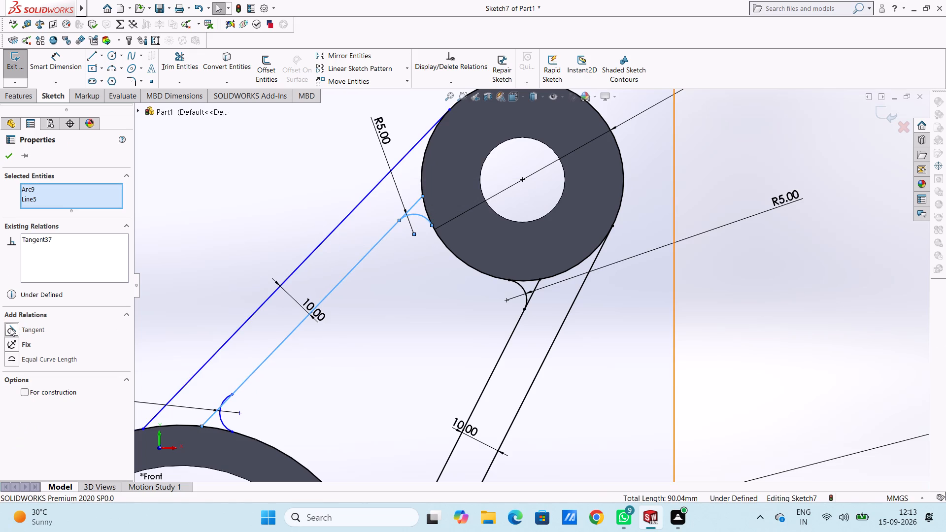
{"action": "left_click", "coordinate": [333, 167]}
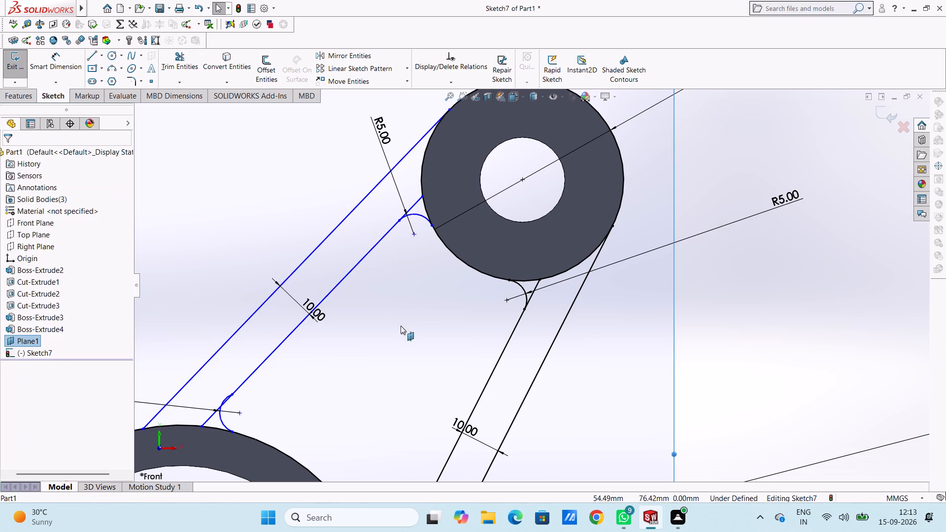
Make the R5 arc between the disc and the left inner offset line tangent to both the disc's outer circle and that line.
{"action": "scroll", "coordinate": [398, 334], "scroll_direction": "up", "scroll_amount": 2}
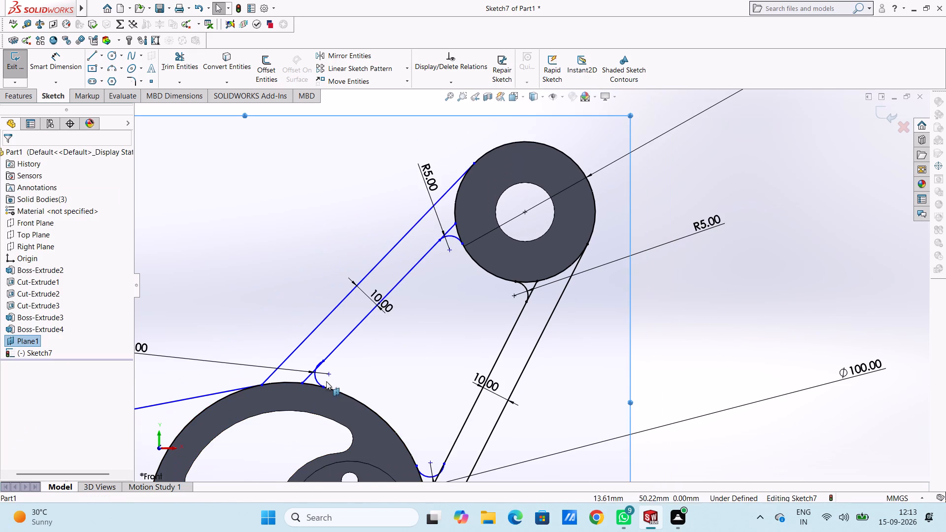
{"action": "left_click", "coordinate": [316, 376]}
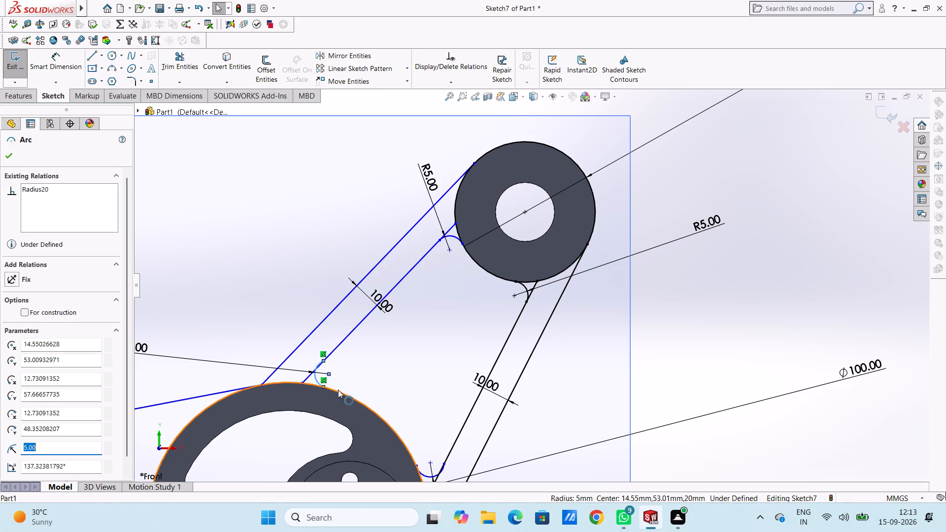
{"action": "left_click", "coordinate": [340, 390], "text": "ctrl"}
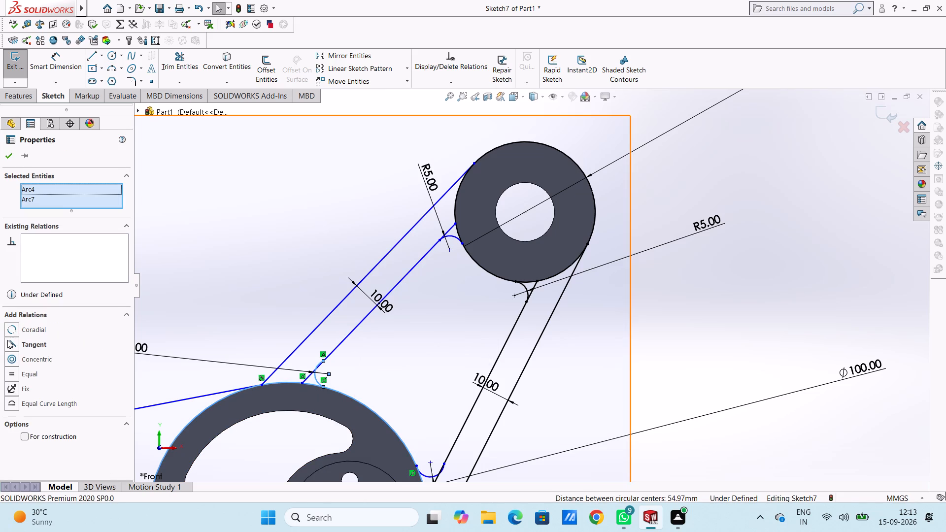
{"action": "left_click", "coordinate": [7, 342]}
{"action": "left_click", "coordinate": [317, 247]}
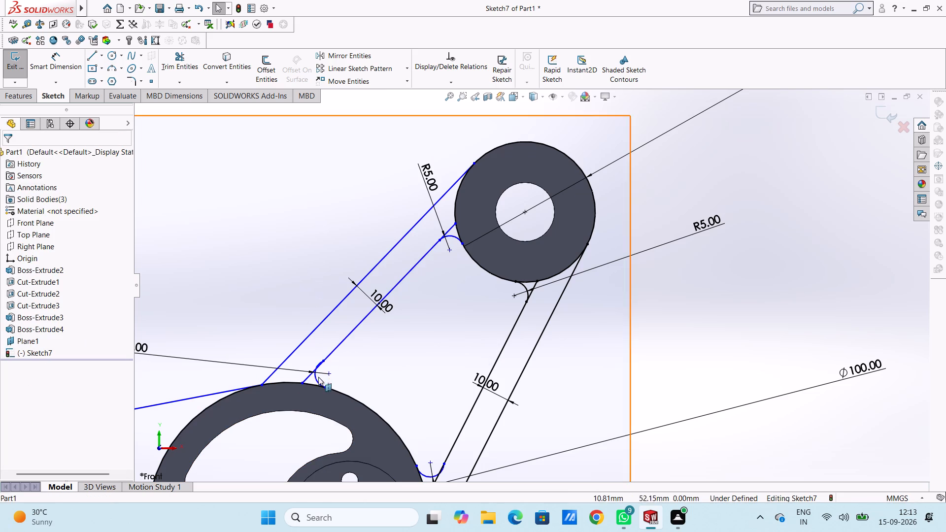
{"action": "left_click", "coordinate": [317, 378]}
{"action": "left_click", "coordinate": [334, 349], "text": "ctrl"}
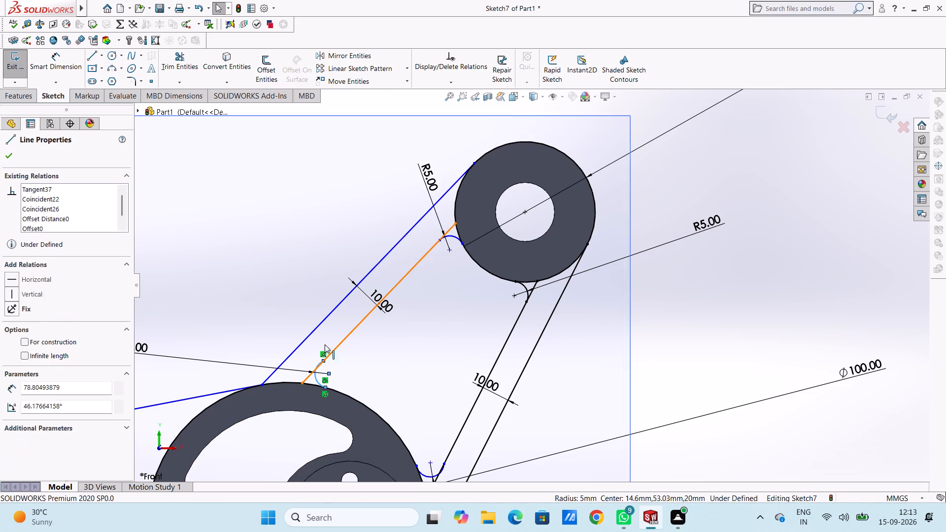
{"action": "left_click", "coordinate": [20, 329]}
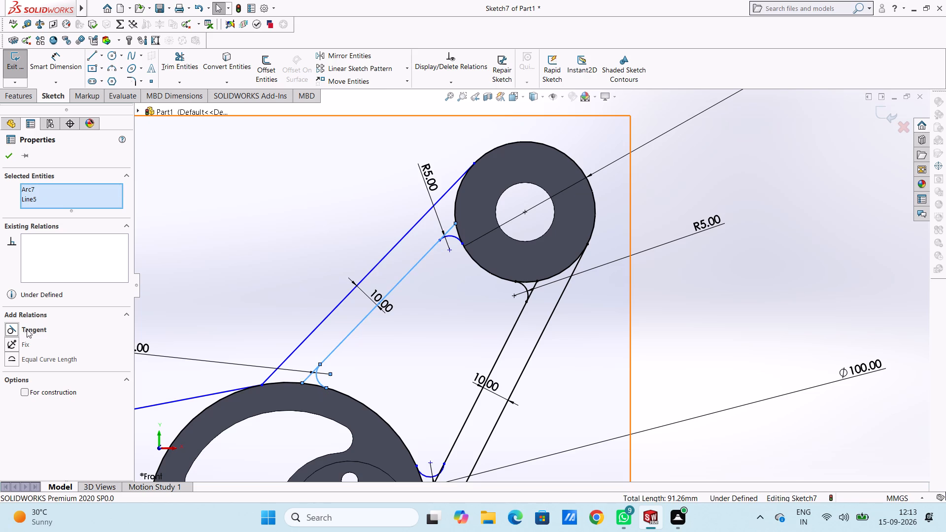
{"action": "left_click", "coordinate": [301, 295]}
Make the R5 arc between the disc and the right inner offset line tangent to both the disc's outer circle and that line.
{"action": "scroll", "coordinate": [404, 423], "scroll_direction": "down", "scroll_amount": 1}
{"action": "scroll", "coordinate": [404, 423], "scroll_direction": "up", "scroll_amount": 2}
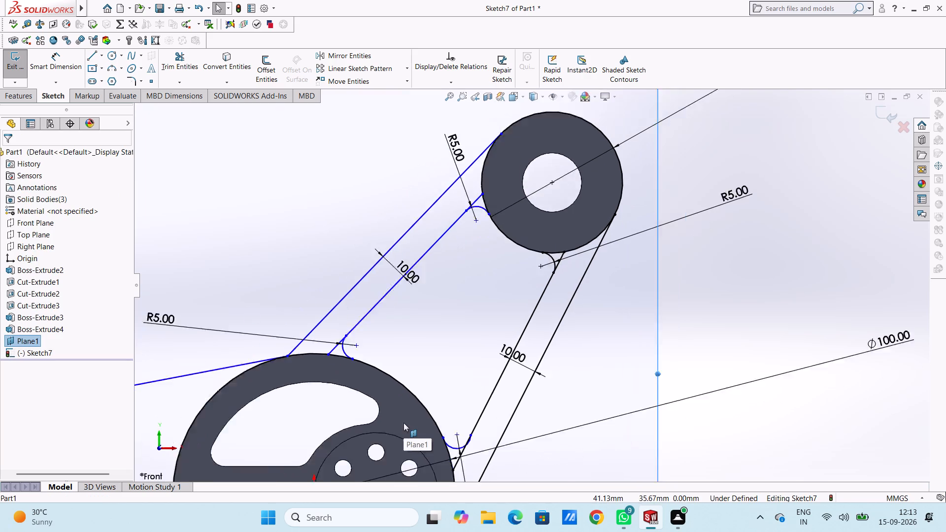
{"action": "scroll", "coordinate": [404, 423], "scroll_direction": "up", "scroll_amount": 1}
{"action": "scroll", "coordinate": [404, 423], "scroll_direction": "down", "scroll_amount": 3}
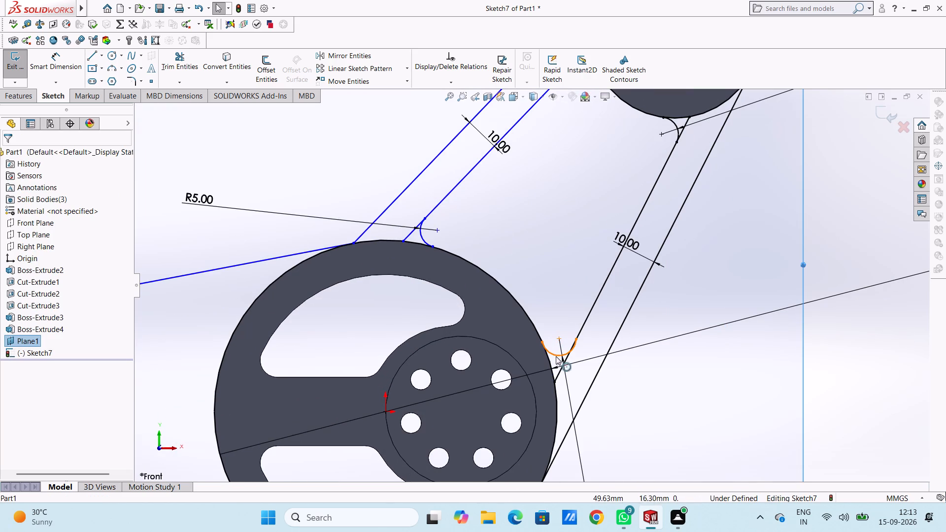
{"action": "left_click", "coordinate": [556, 353]}
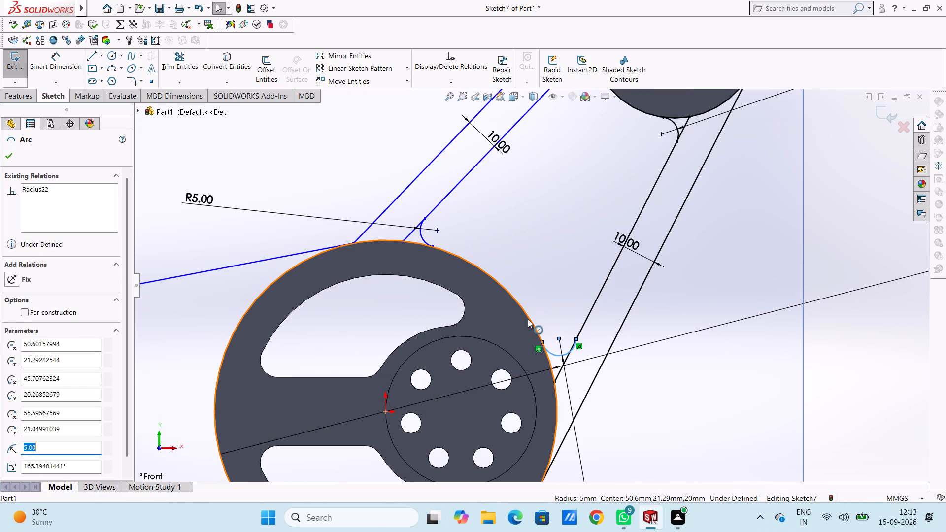
{"action": "left_click", "coordinate": [528, 319], "text": "ctrl"}
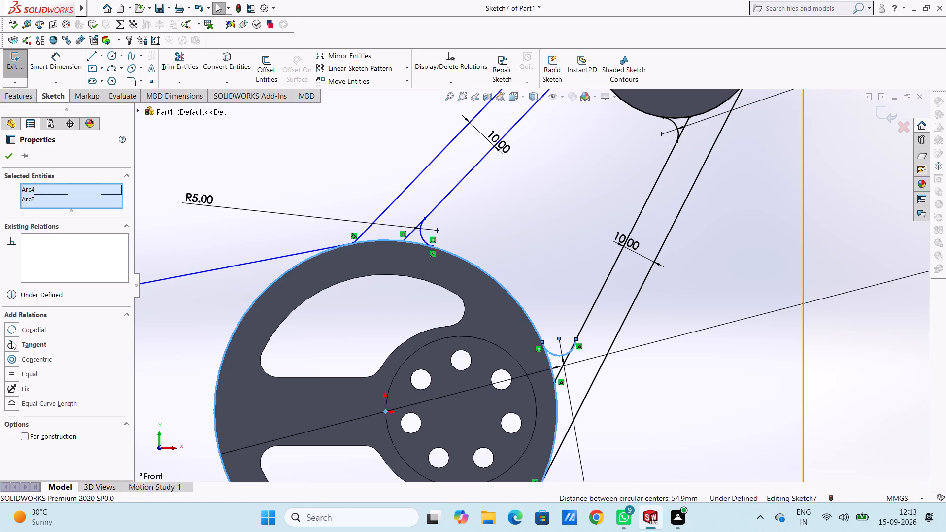
{"action": "left_click", "coordinate": [11, 341]}
{"action": "left_click", "coordinate": [601, 251]}
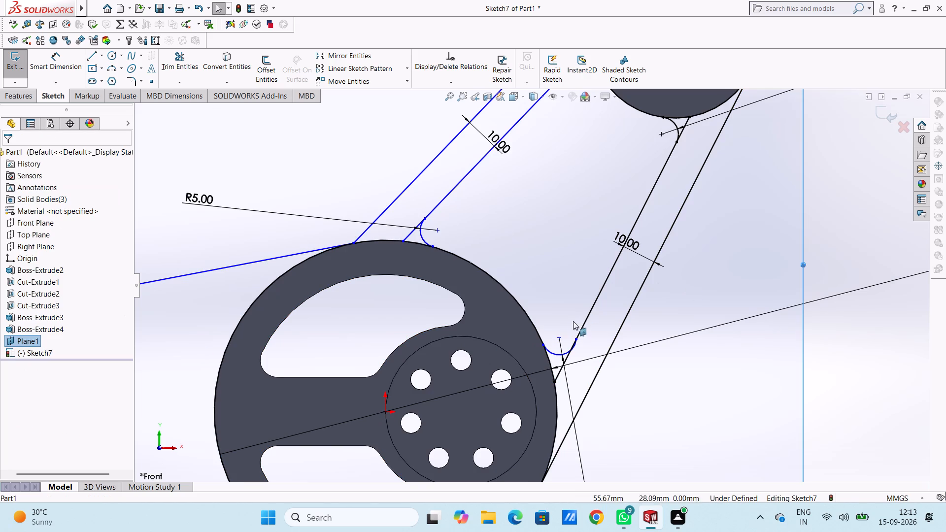
{"action": "left_click", "coordinate": [565, 352], "text": "ctrl"}
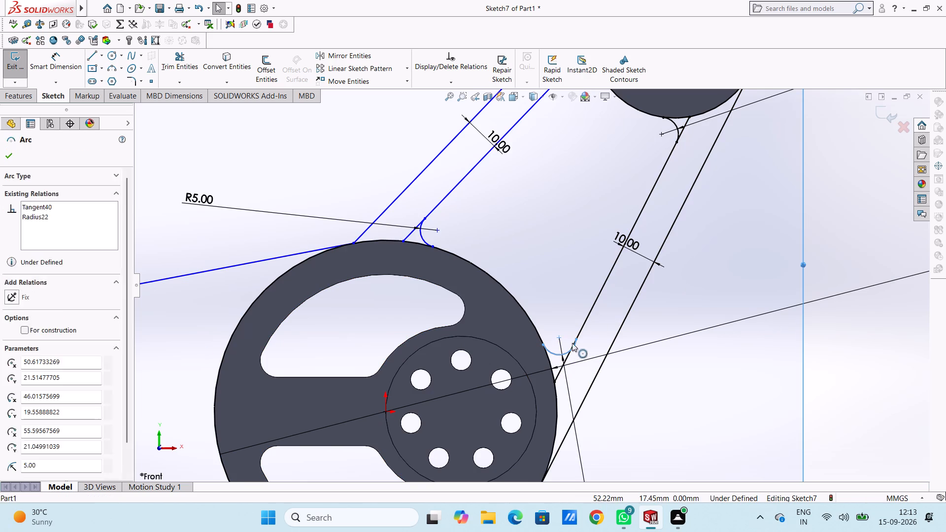
{"action": "left_click", "coordinate": [585, 322], "text": "ctrl"}
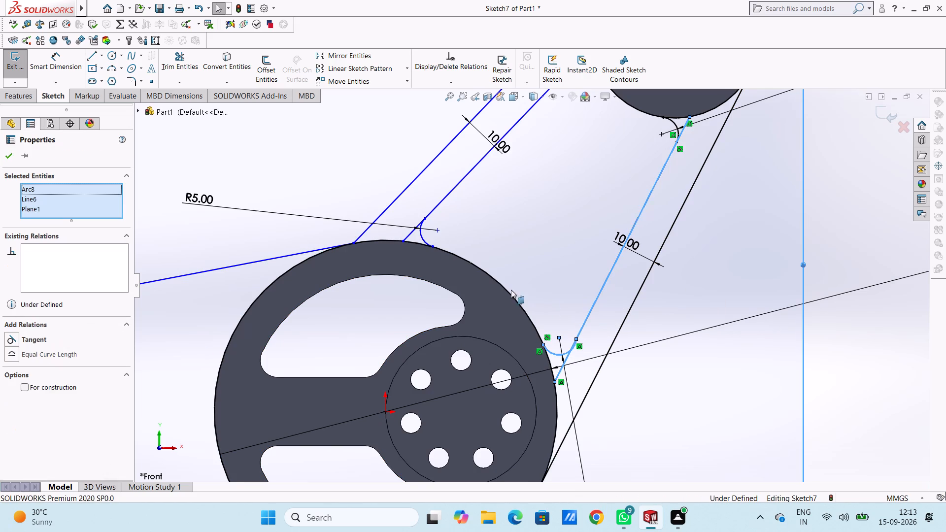
{"action": "left_click", "coordinate": [20, 336]}
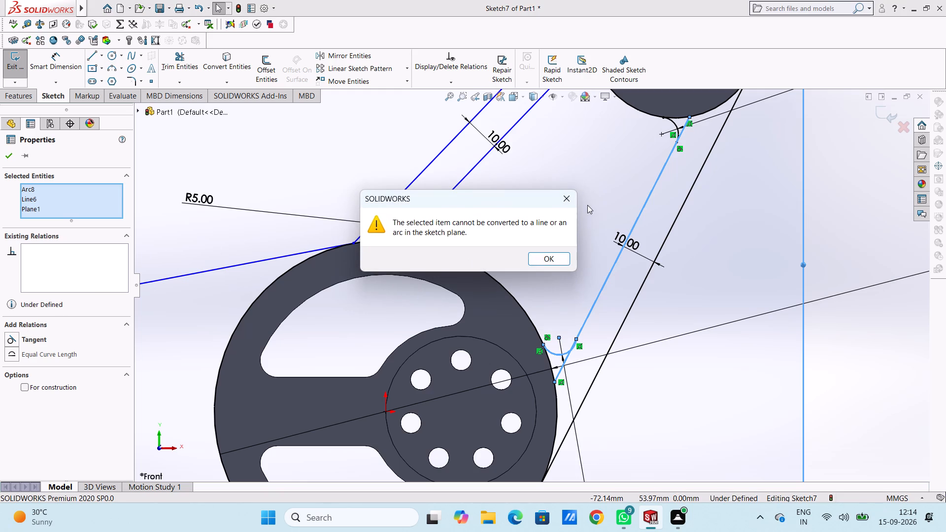
{"action": "left_click", "coordinate": [568, 194]}
{"action": "left_click", "coordinate": [594, 208]}
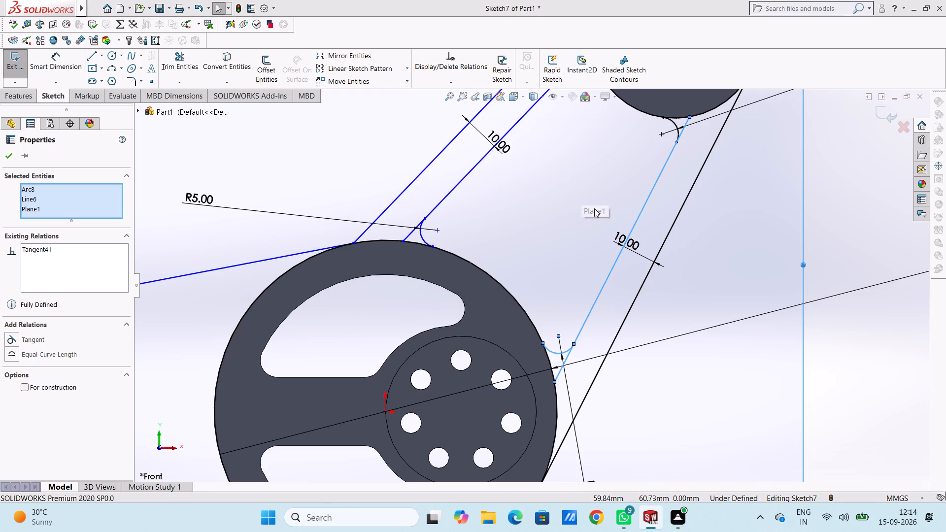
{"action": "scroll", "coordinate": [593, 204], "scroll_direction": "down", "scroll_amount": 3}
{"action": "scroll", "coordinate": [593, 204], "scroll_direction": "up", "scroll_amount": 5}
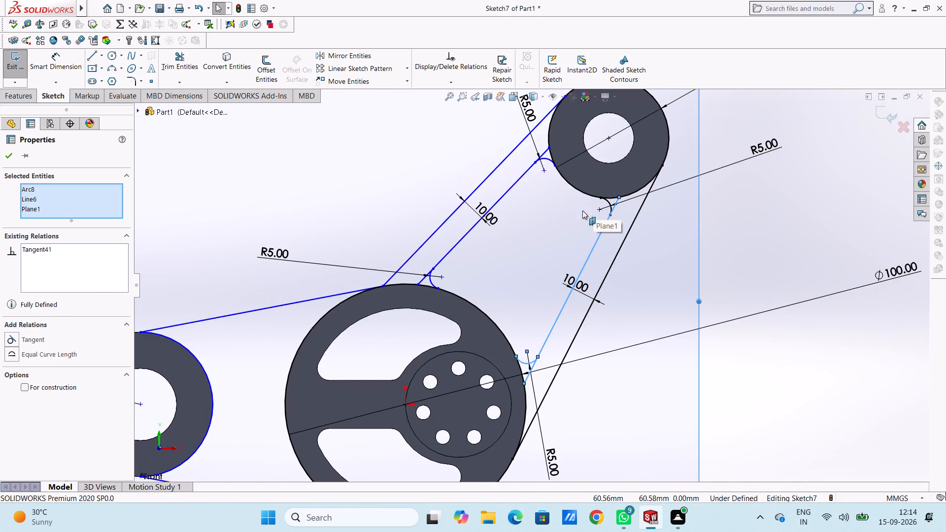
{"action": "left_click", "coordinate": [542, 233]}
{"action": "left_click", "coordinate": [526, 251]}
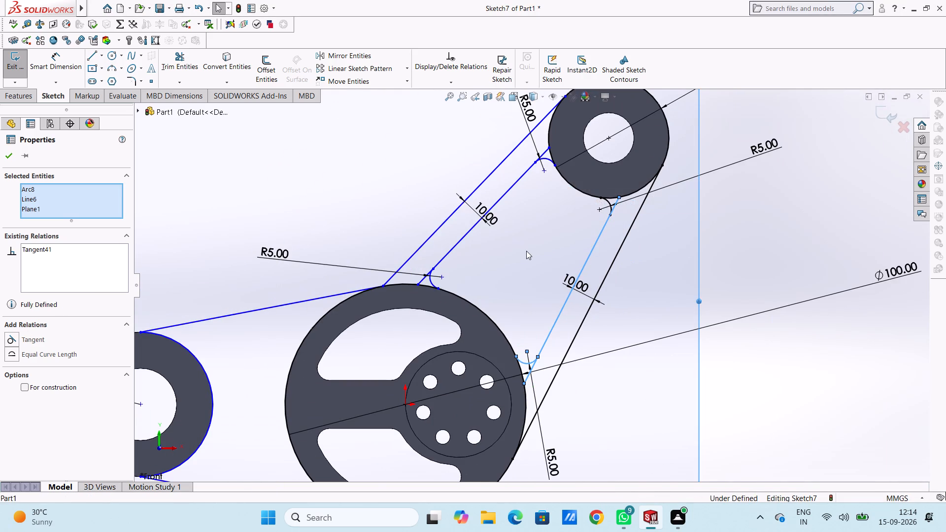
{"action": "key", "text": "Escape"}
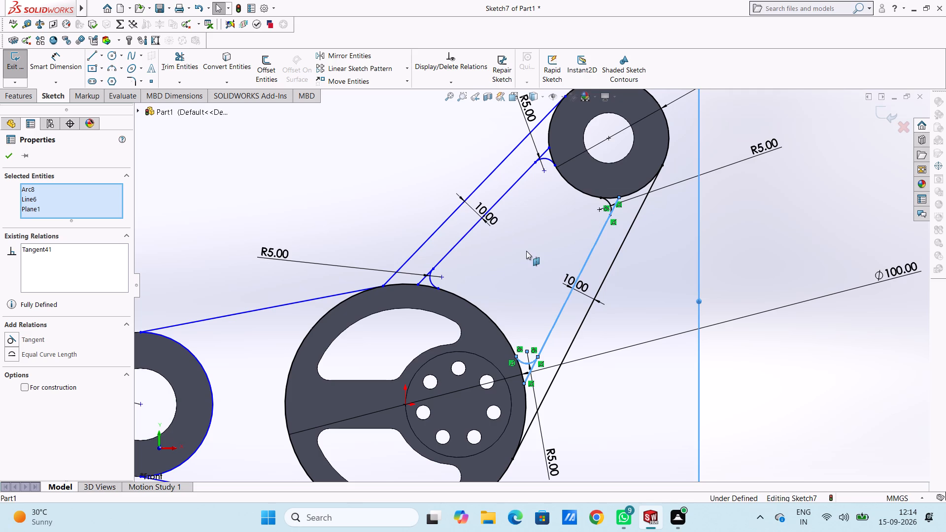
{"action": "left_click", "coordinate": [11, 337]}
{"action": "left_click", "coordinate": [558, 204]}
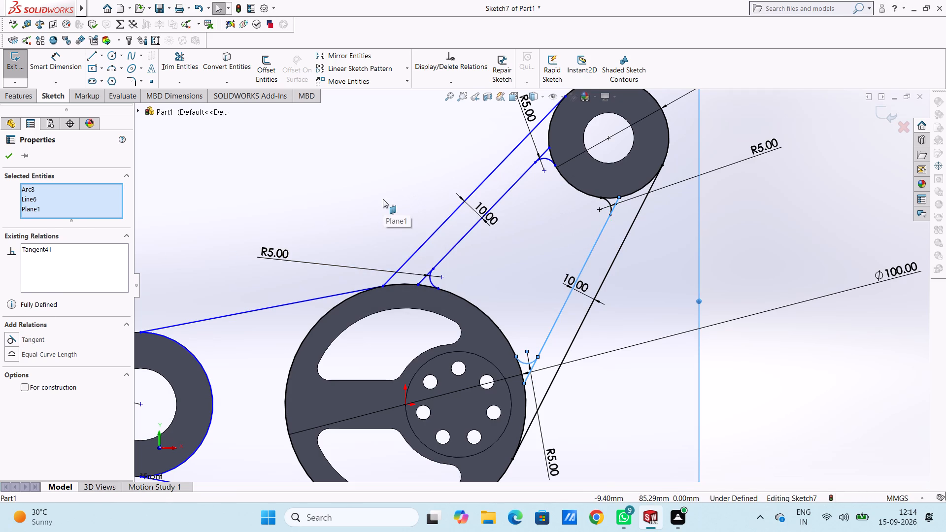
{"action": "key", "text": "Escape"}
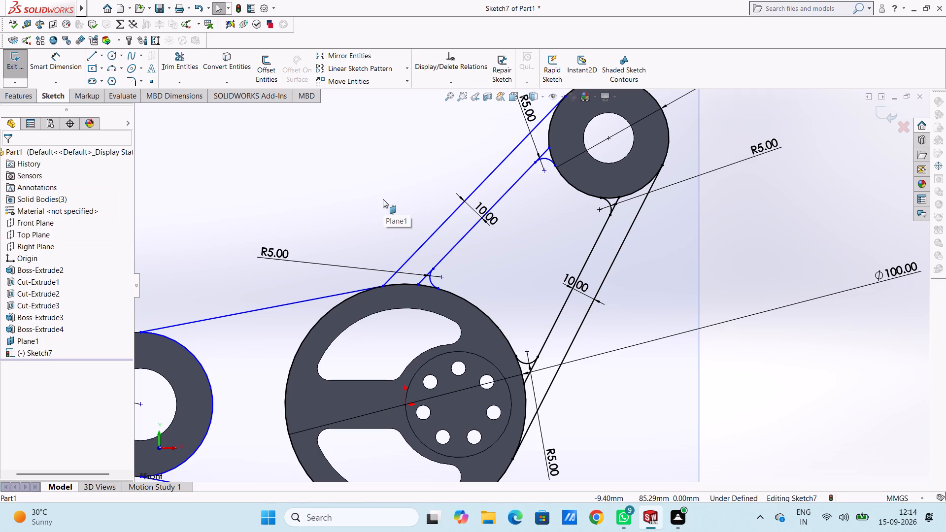
Trim the four inner offset line stubs that extend past the R5 arcs at the upper ring and the disc.
{"action": "left_click", "coordinate": [184, 60]}
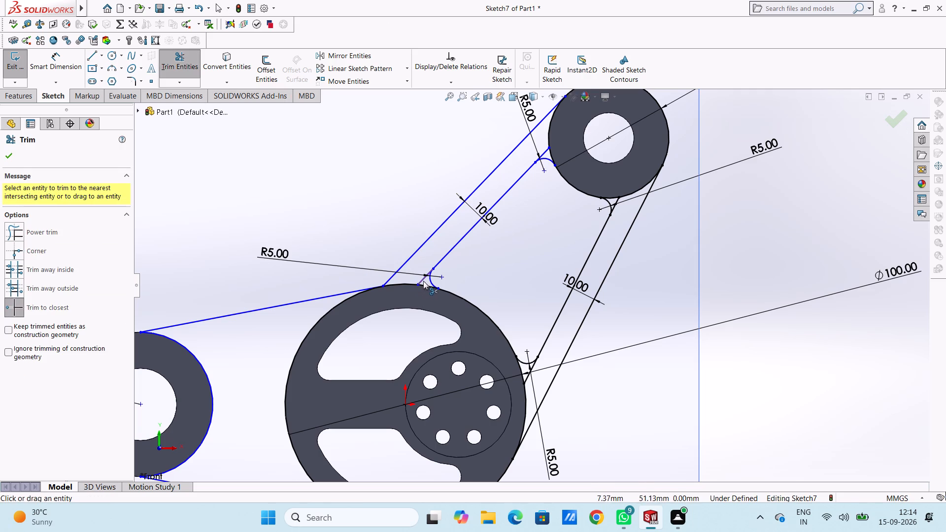
{"action": "left_click", "coordinate": [423, 280]}
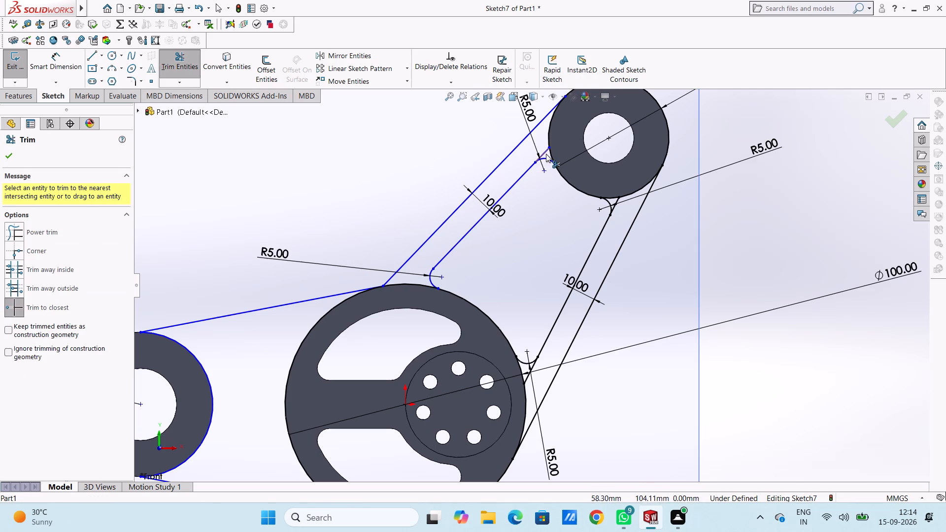
{"action": "left_click", "coordinate": [546, 154]}
{"action": "left_click", "coordinate": [618, 201]}
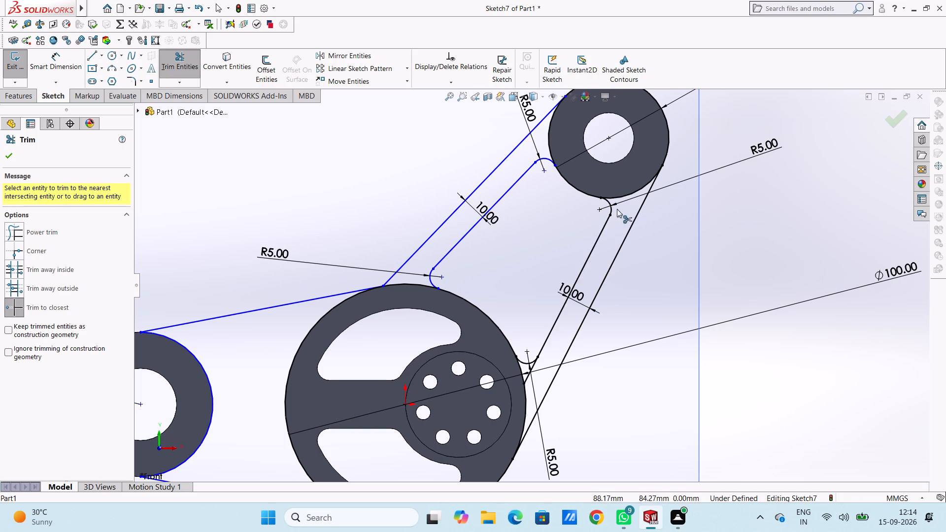
{"action": "left_click", "coordinate": [526, 375]}
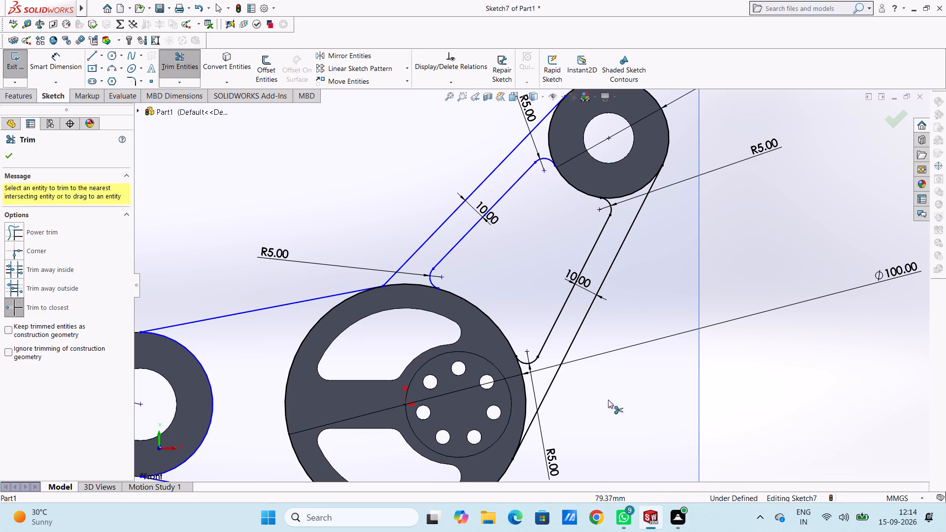
{"action": "key", "text": "Escape"}
{"action": "key", "text": "Escape"}
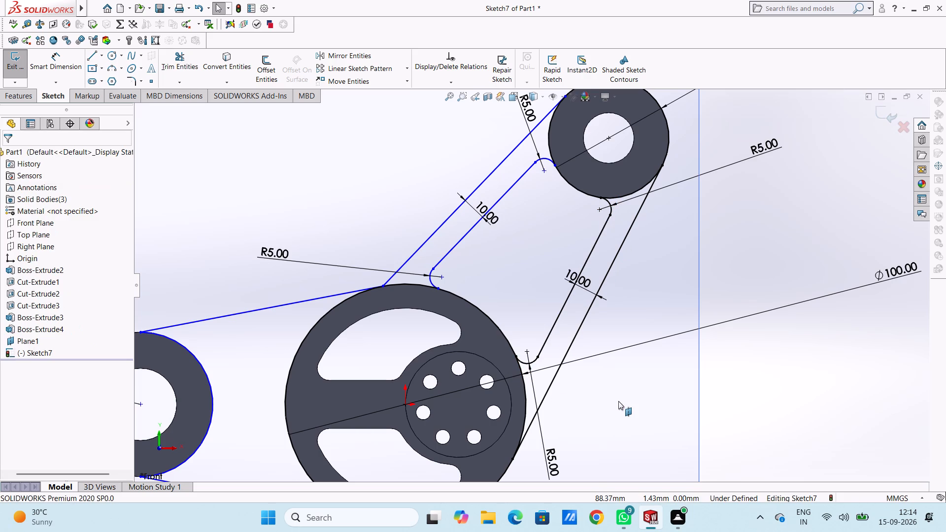
Sketch a horizontal 110 mm line from the left ring's centre to the origin at the disc's centre.
{"action": "scroll", "coordinate": [618, 401], "scroll_direction": "down", "scroll_amount": 4}
{"action": "scroll", "coordinate": [619, 399], "scroll_direction": "up", "scroll_amount": 5}
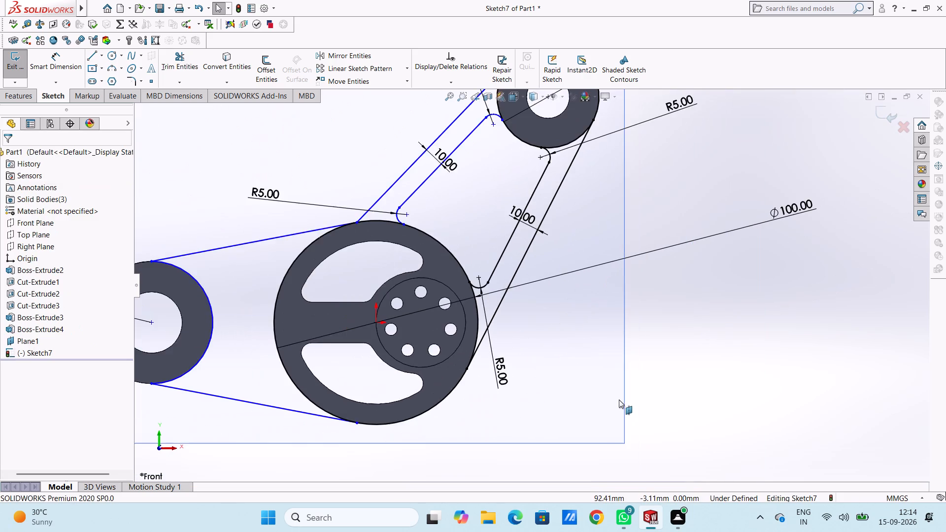
{"action": "scroll", "coordinate": [619, 399], "scroll_direction": "up", "scroll_amount": 3}
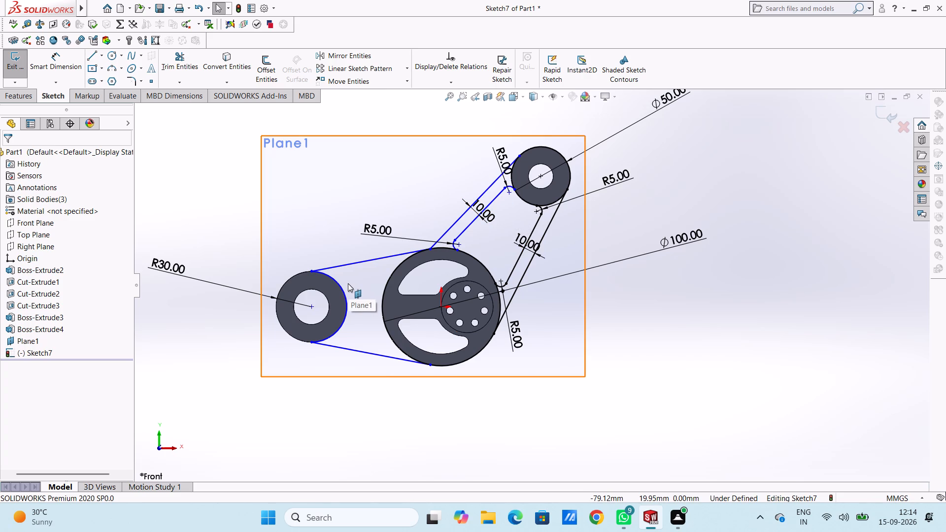
{"action": "scroll", "coordinate": [348, 283], "scroll_direction": "down", "scroll_amount": 4}
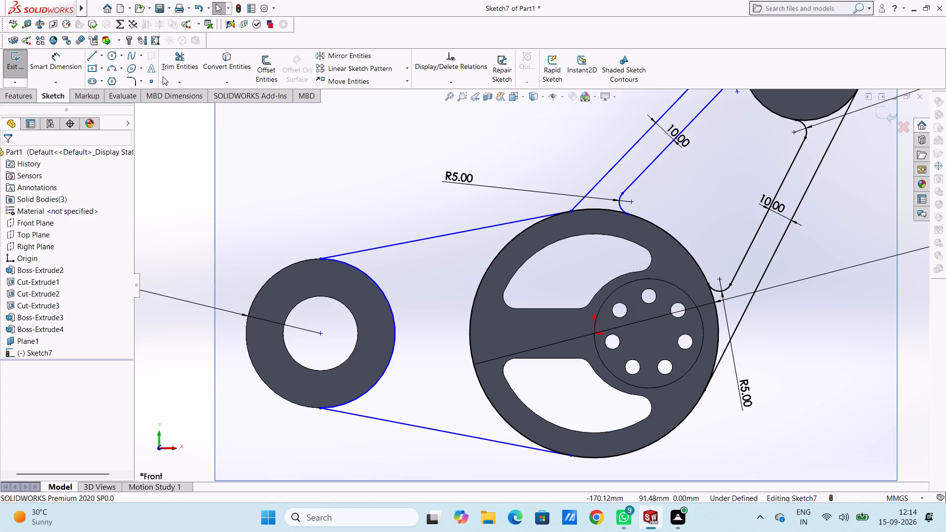
{"action": "left_click", "coordinate": [91, 53]}
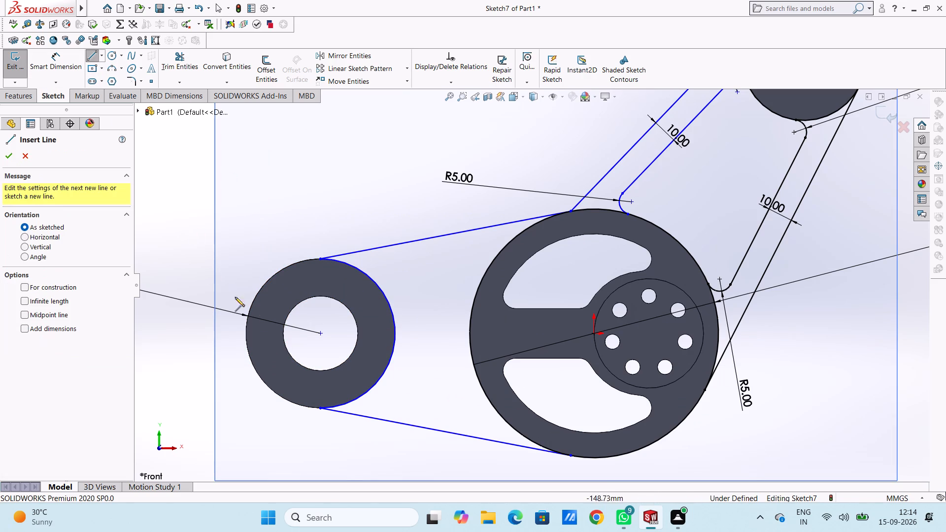
{"action": "left_click", "coordinate": [321, 335]}
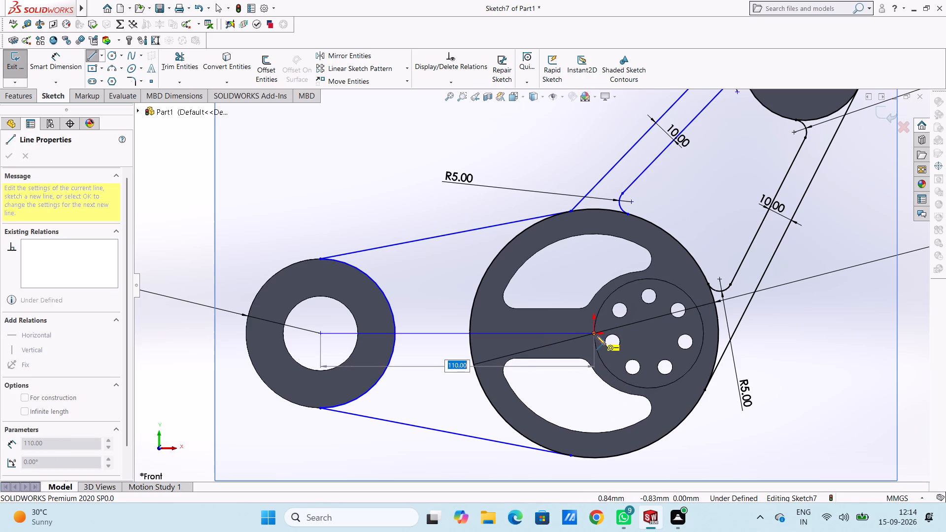
{"action": "left_click", "coordinate": [595, 333]}
{"action": "key", "text": "Escape"}
{"action": "key", "text": "Escape"}
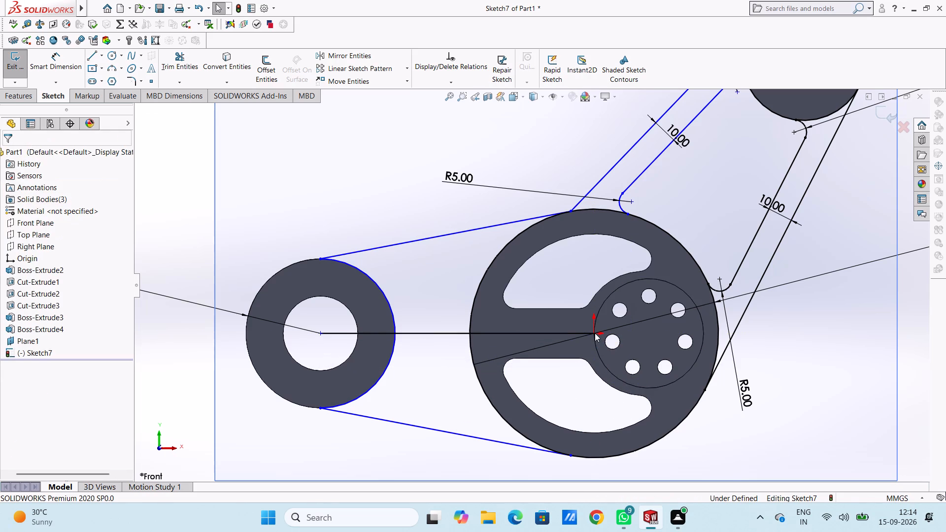
Offset the upper line joining the left ring and the disc 10 mm inward, with the offset dimension added.
{"action": "left_click", "coordinate": [270, 61]}
{"action": "left_click", "coordinate": [395, 246]}
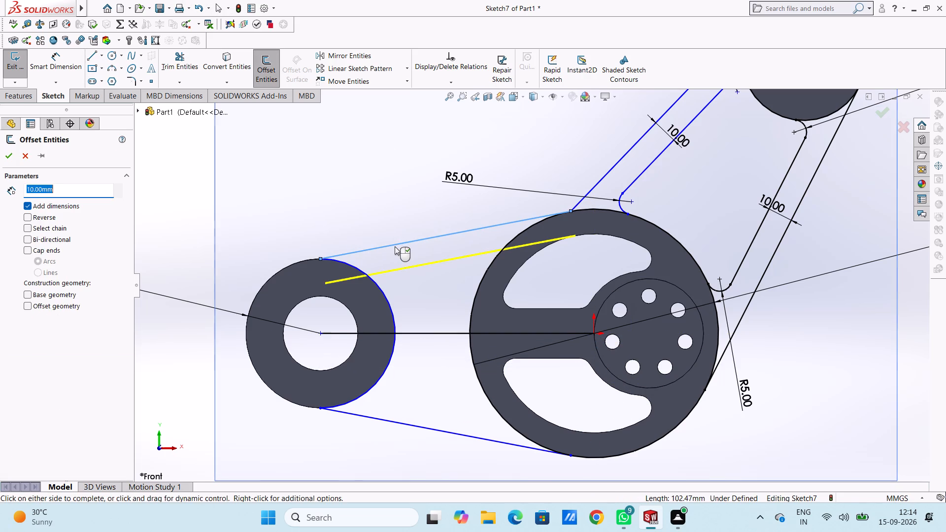
{"action": "left_click", "coordinate": [6, 157]}
{"action": "left_click", "coordinate": [259, 63]}
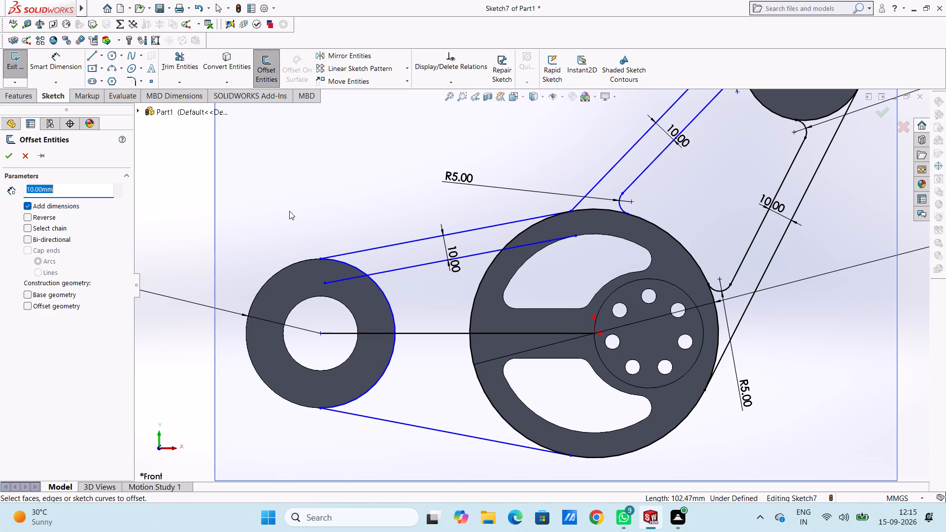
{"action": "key", "text": "Escape"}
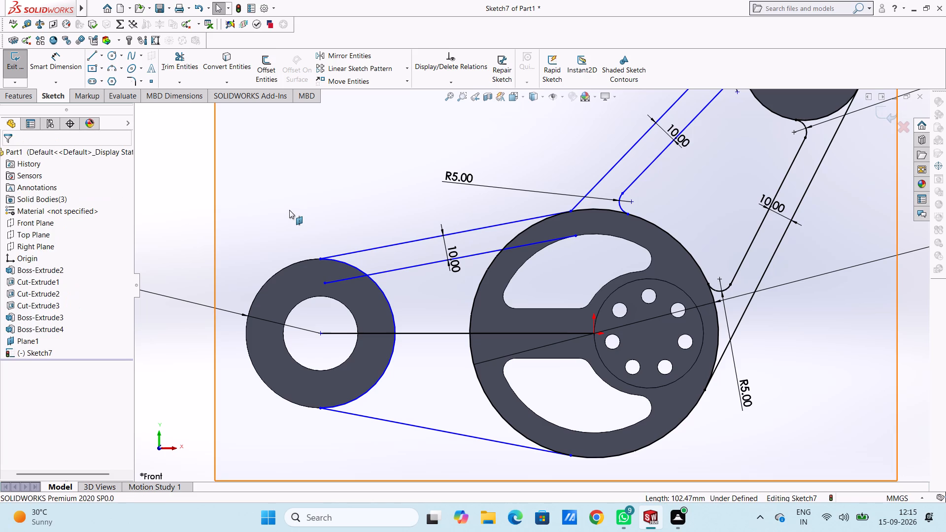
Trim the new offset line's ends that lie inside the left ring and inside the disc.
{"action": "left_click", "coordinate": [180, 55]}
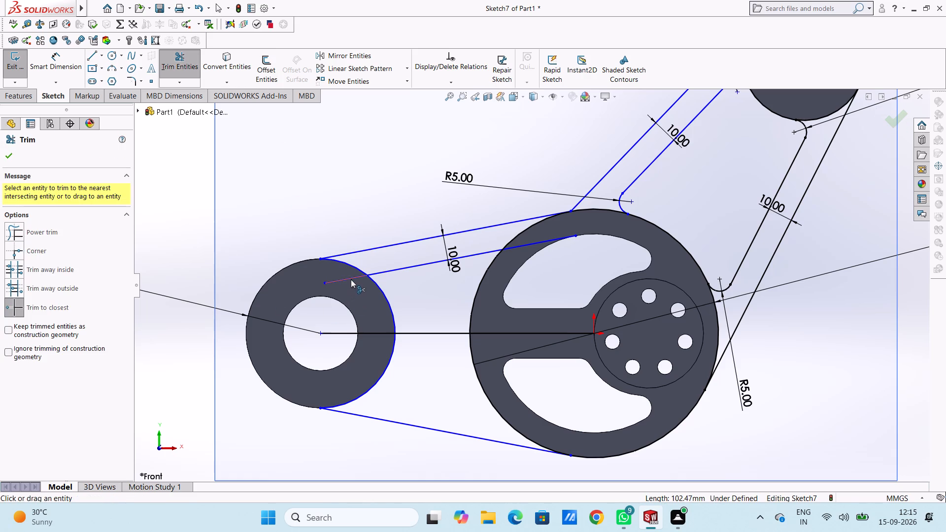
{"action": "left_click", "coordinate": [351, 279]}
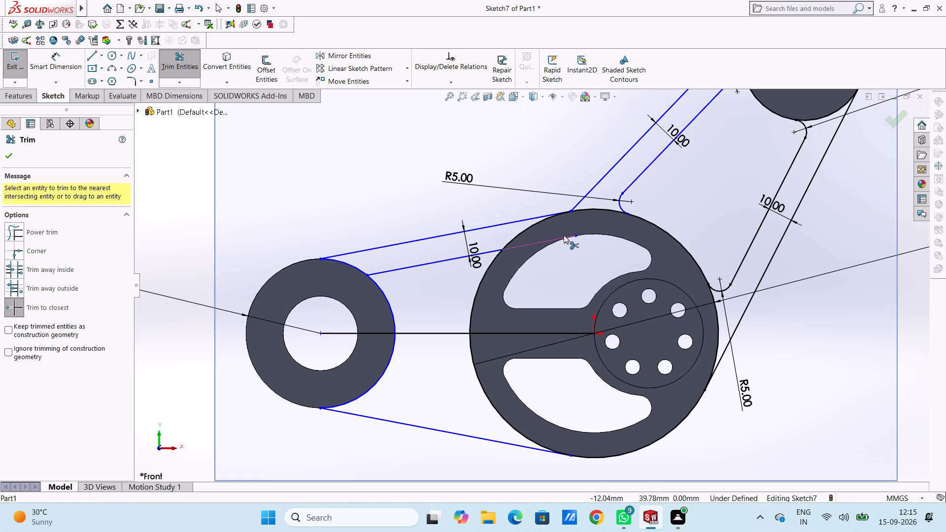
{"action": "left_click", "coordinate": [564, 235]}
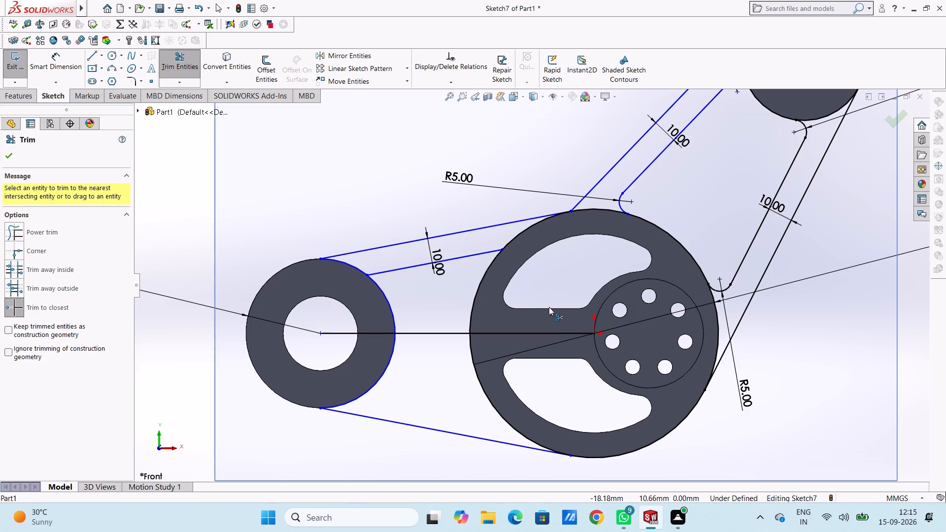
{"action": "key", "text": "Escape"}
{"action": "key", "text": "Escape"}
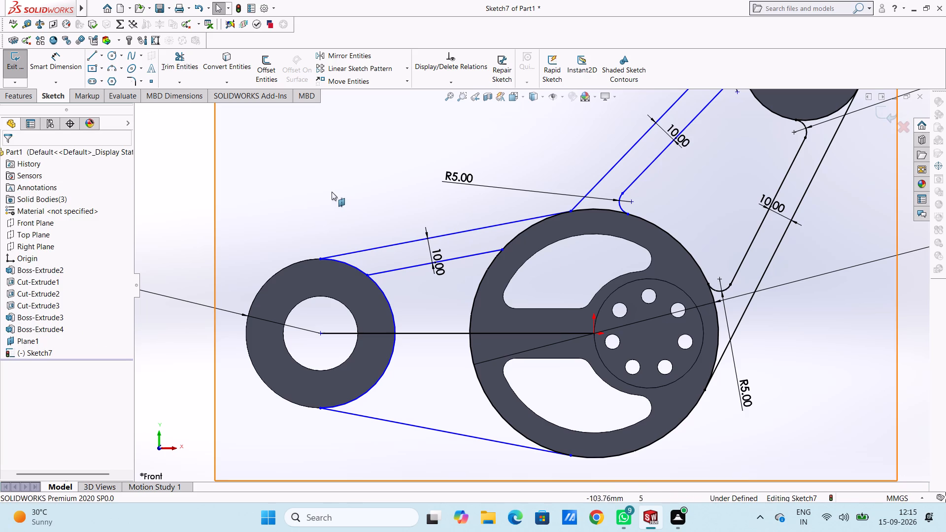
Sketch a three-point arc of 5 mm radius between the new offset line and the left ring's outer circle.
{"action": "left_click", "coordinate": [135, 76]}
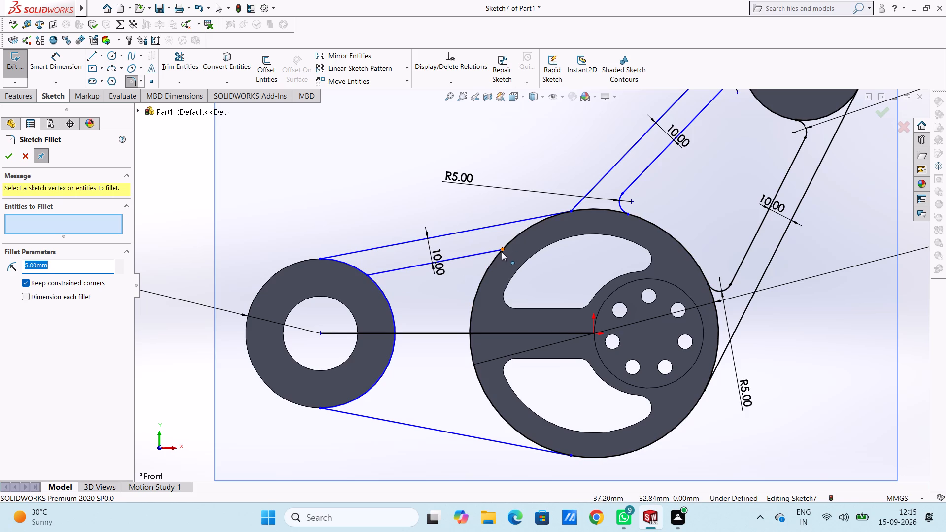
{"action": "key", "text": "Escape"}
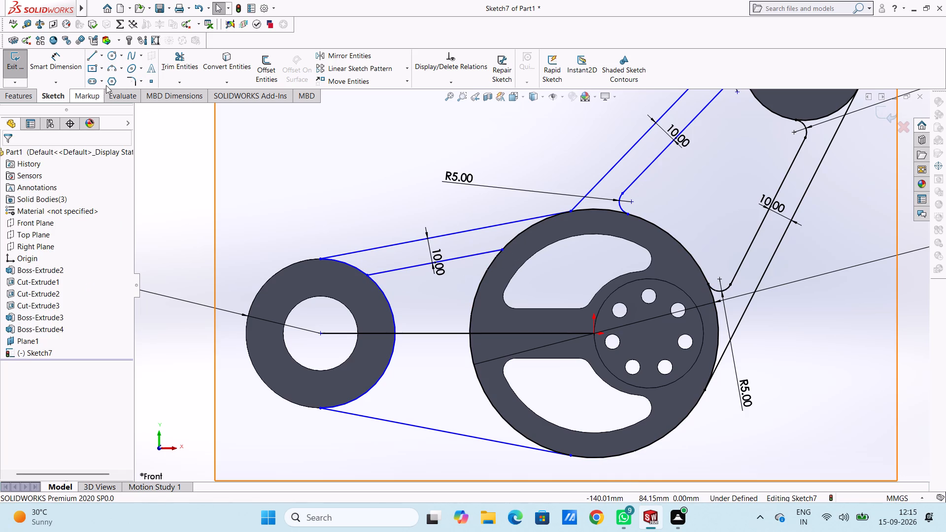
{"action": "left_click", "coordinate": [111, 68]}
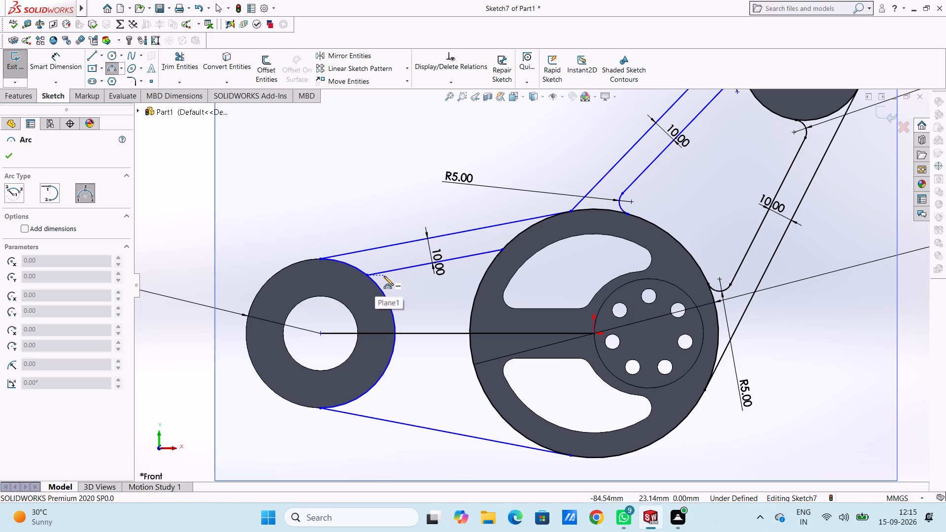
{"action": "left_click", "coordinate": [391, 271]}
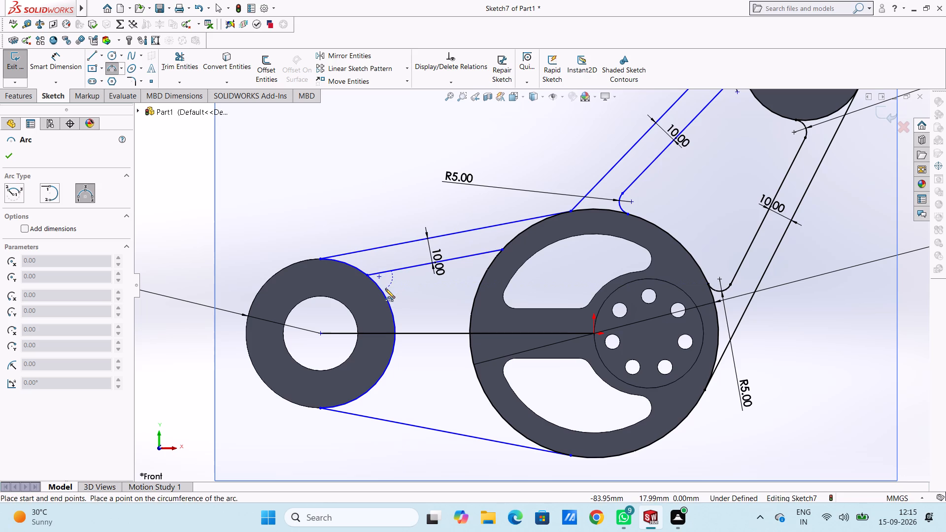
{"action": "left_click", "coordinate": [382, 293]}
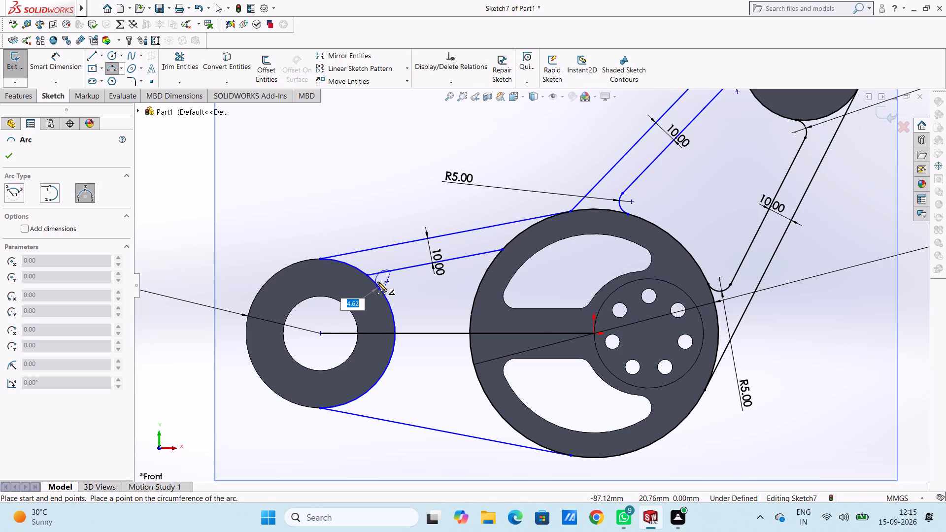
{"action": "key", "text": "5"}
{"action": "key", "text": "Return"}
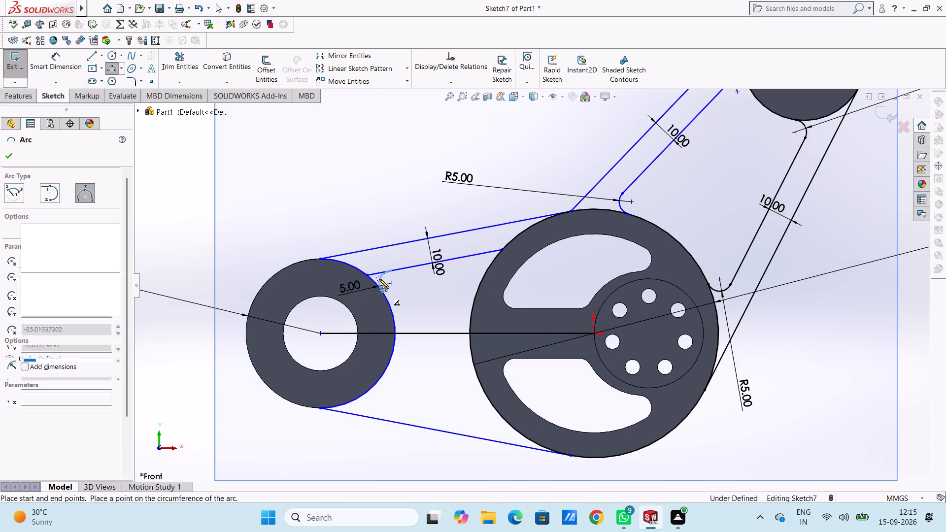
Sketch a three-point arc of 5 mm radius between the new offset line and the disc's outer circle.
{"action": "left_click", "coordinate": [472, 255]}
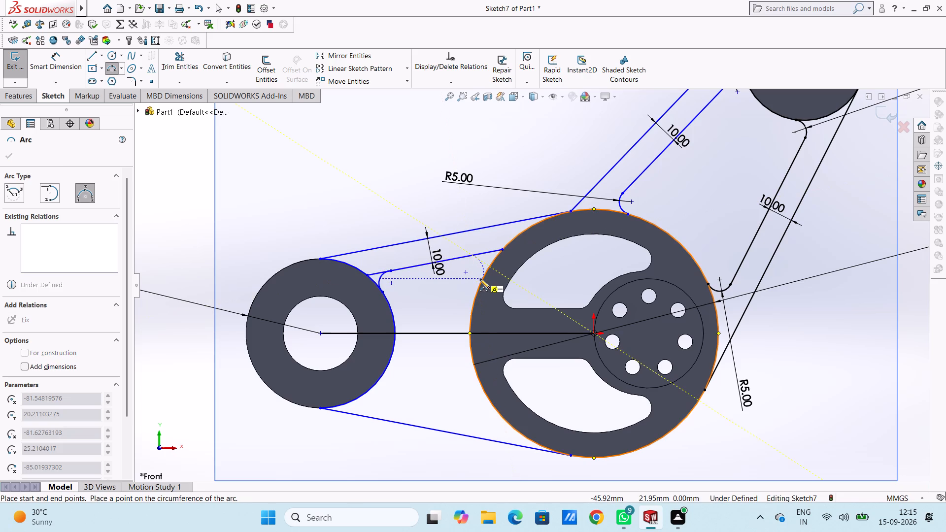
{"action": "left_click", "coordinate": [480, 279]}
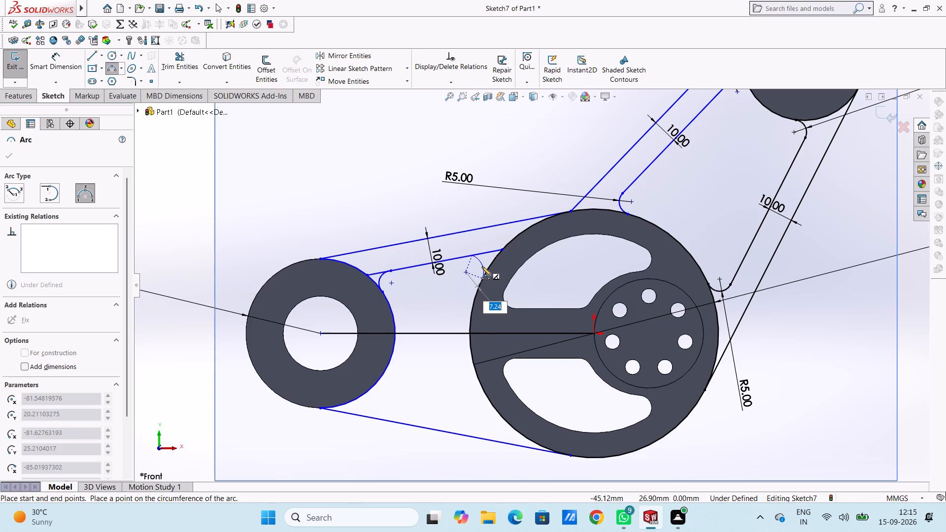
{"action": "key", "text": "5"}
{"action": "key", "text": "Return"}
{"action": "key", "text": "Escape"}
{"action": "key", "text": "Escape"}
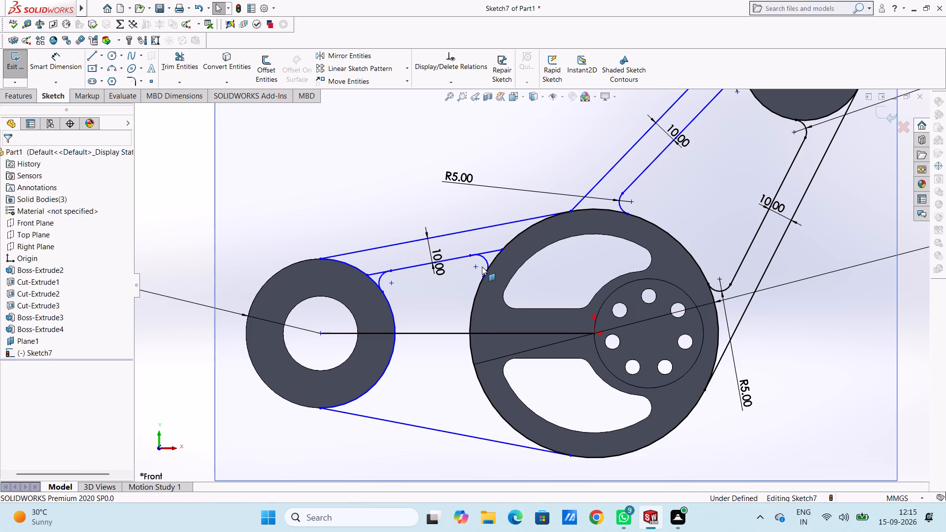
{"action": "key", "text": "Escape"}
Add 5 mm radius dimensions to the two corner arcs at the ends of the left arm's upper offset line.
{"action": "left_click", "coordinate": [47, 67]}
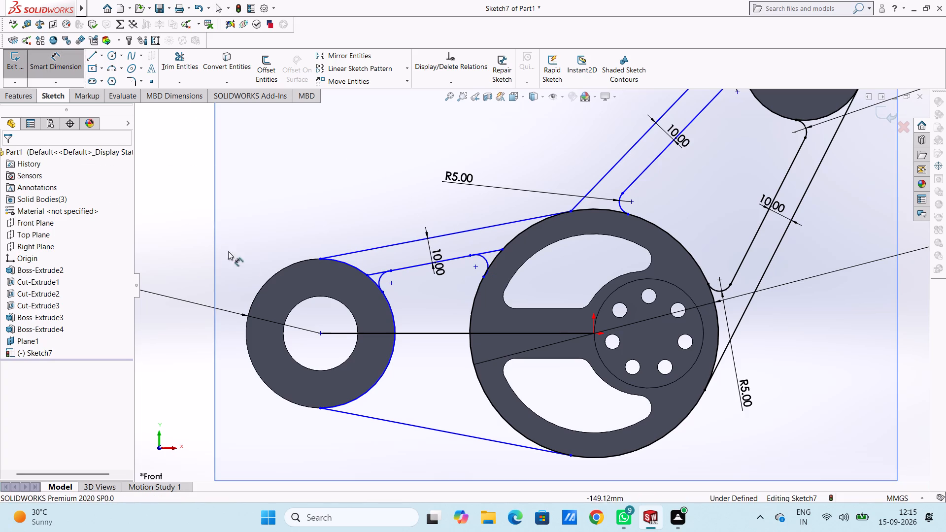
{"action": "left_click", "coordinate": [381, 280]}
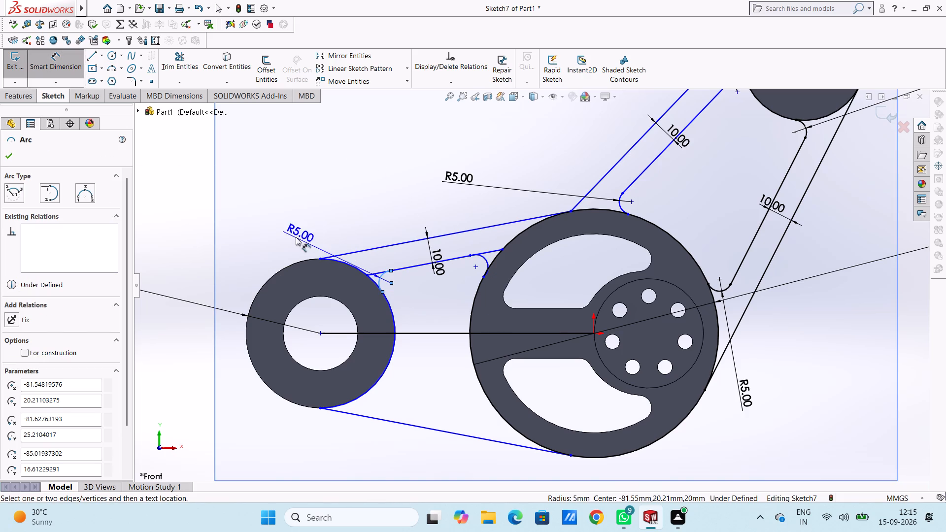
{"action": "left_click", "coordinate": [258, 223]}
{"action": "key", "text": "Return"}
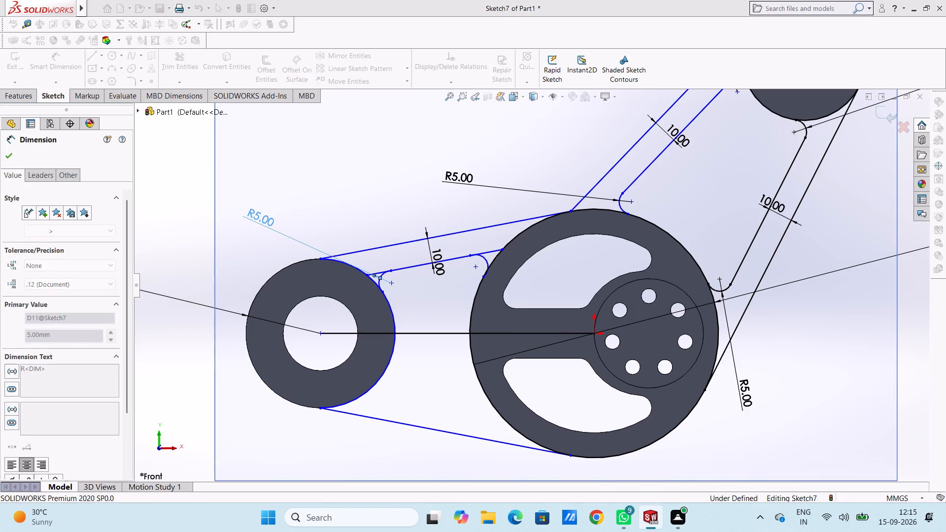
{"action": "left_click", "coordinate": [255, 237]}
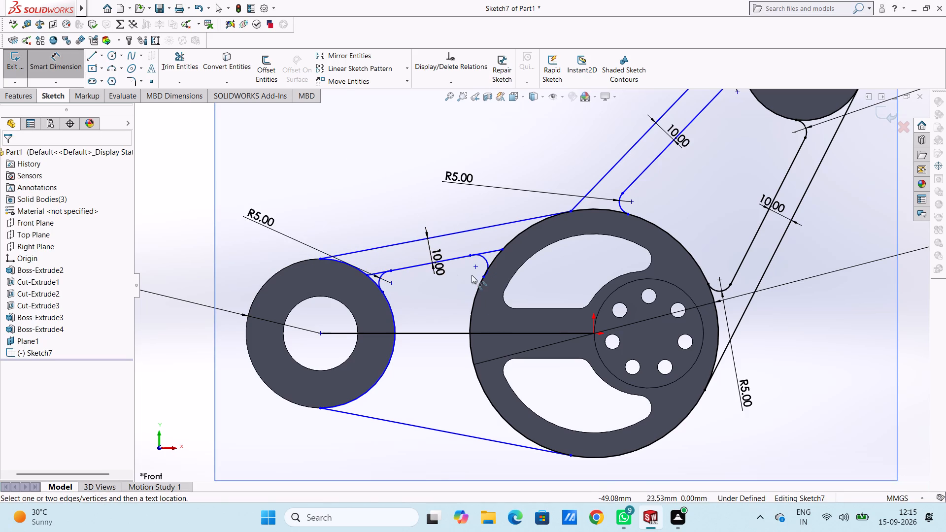
{"action": "left_click", "coordinate": [482, 258]}
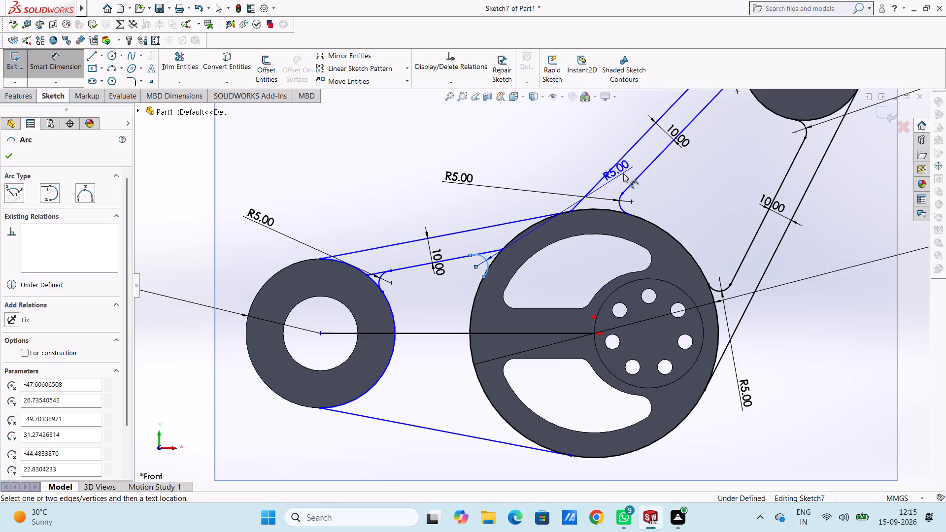
{"action": "left_click", "coordinate": [697, 175]}
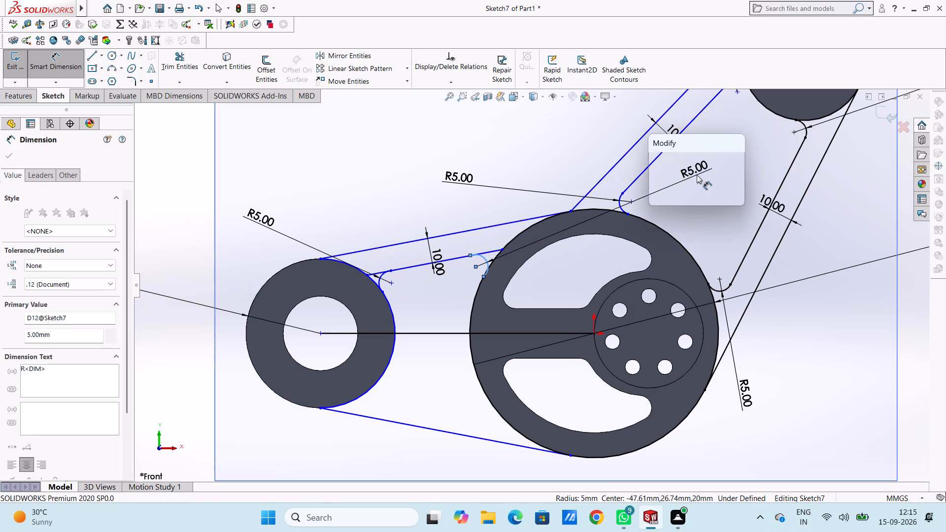
{"action": "key", "text": "Return"}
{"action": "left_click", "coordinate": [699, 194]}
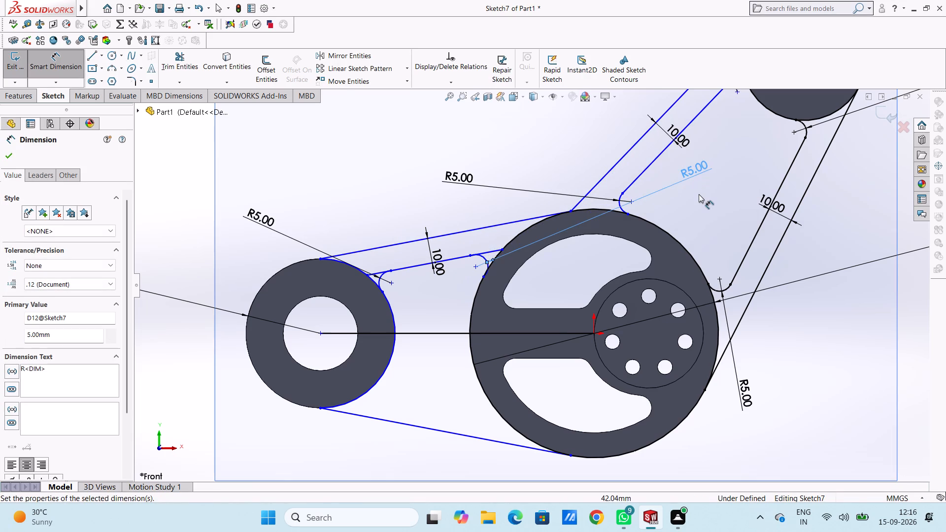
{"action": "key", "text": "Escape"}
{"action": "key", "text": "Escape"}
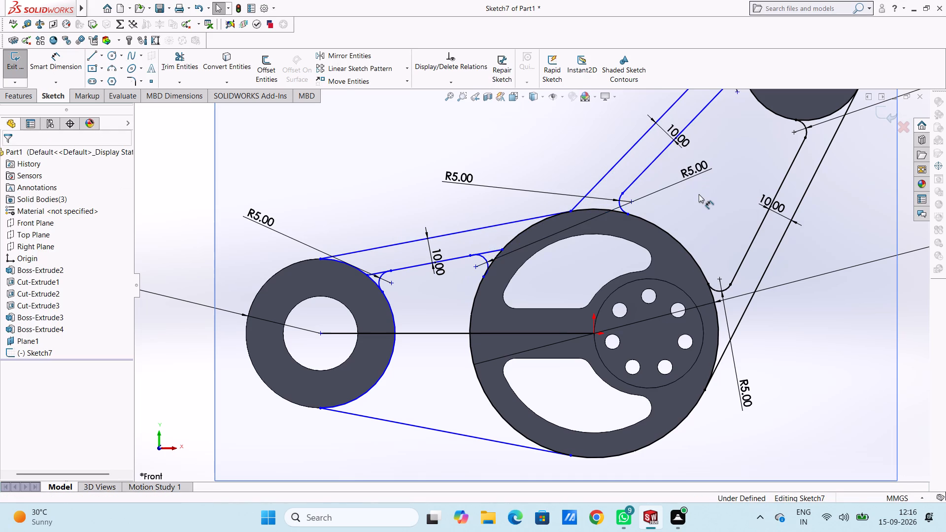
Make the corner arc beside the left ring tangent to the ring's outer circle and to the upper offset line.
{"action": "left_click", "coordinate": [380, 279]}
{"action": "left_click", "coordinate": [390, 306], "text": "ctrl"}
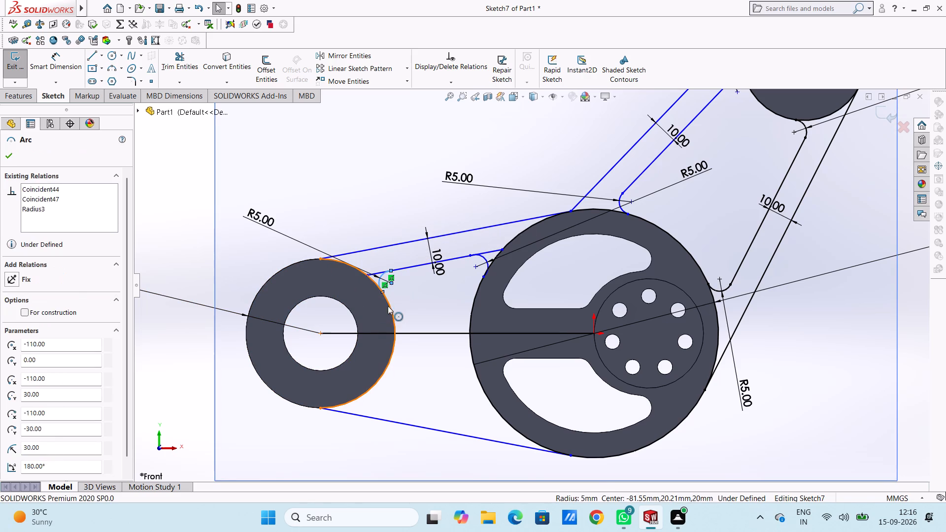
{"action": "left_click", "coordinate": [11, 343]}
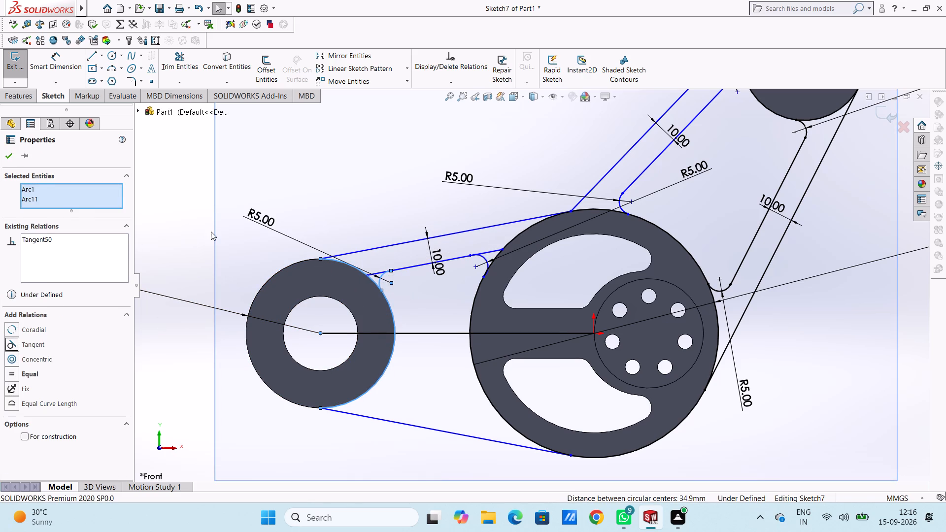
{"action": "left_click", "coordinate": [208, 232]}
{"action": "left_click", "coordinate": [379, 281]}
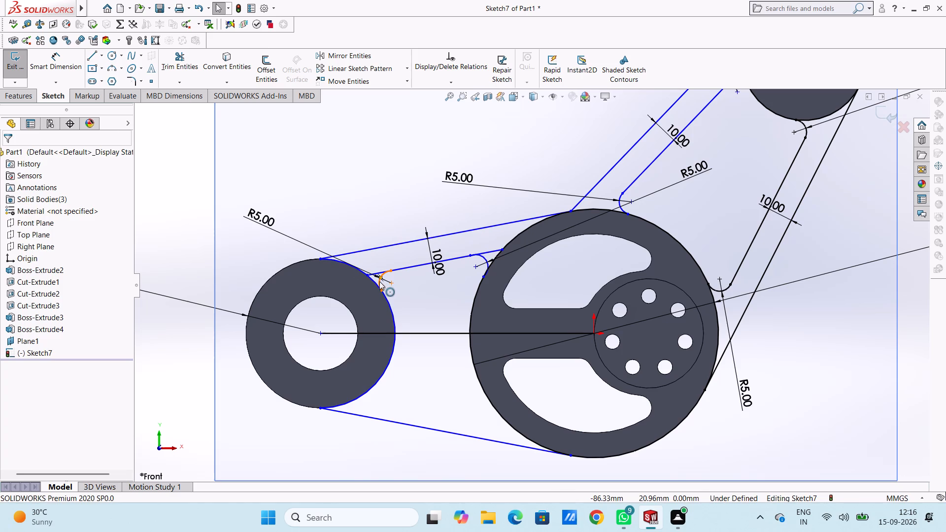
{"action": "left_click", "coordinate": [401, 267], "text": "ctrl"}
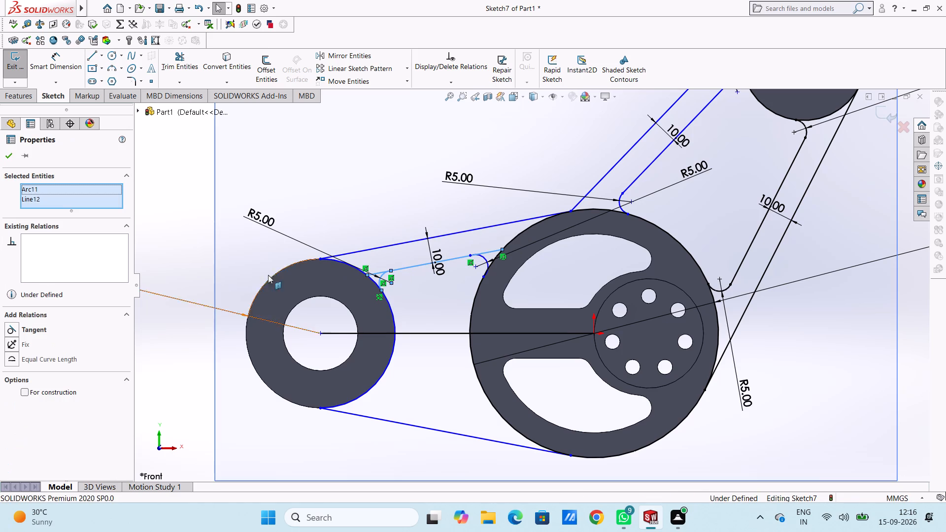
{"action": "left_click", "coordinate": [10, 328]}
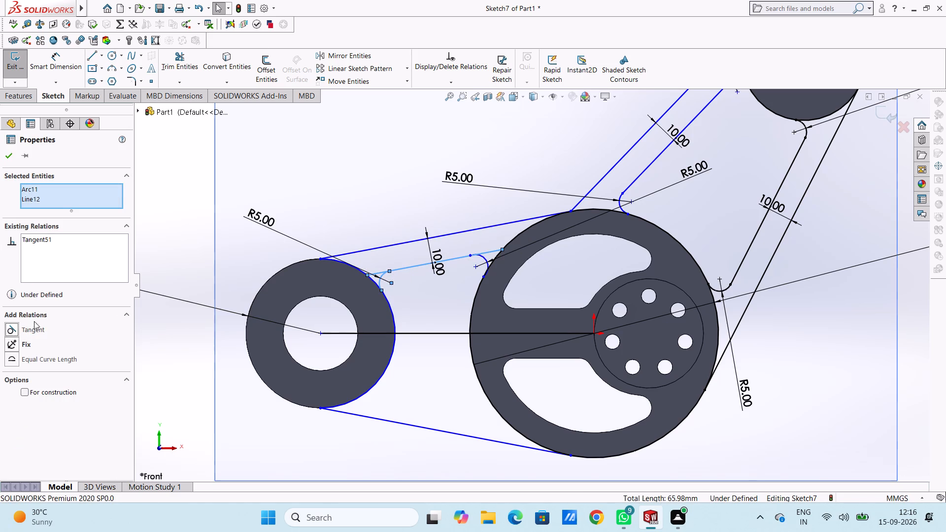
{"action": "left_click", "coordinate": [178, 261]}
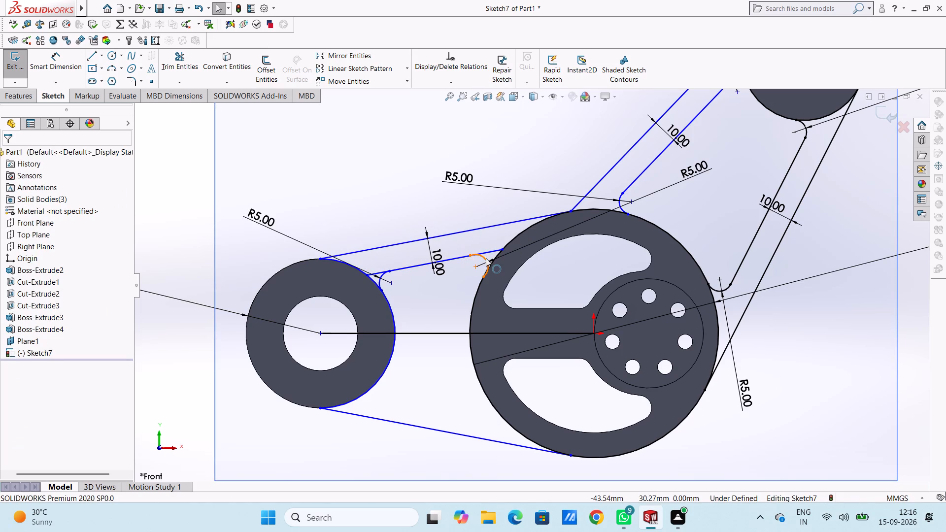
Make the corner arc beside the disc tangent to the disc's outer circle and to the left arm's upper offset line.
{"action": "left_click", "coordinate": [486, 258]}
{"action": "left_click", "coordinate": [477, 296], "text": "ctrl"}
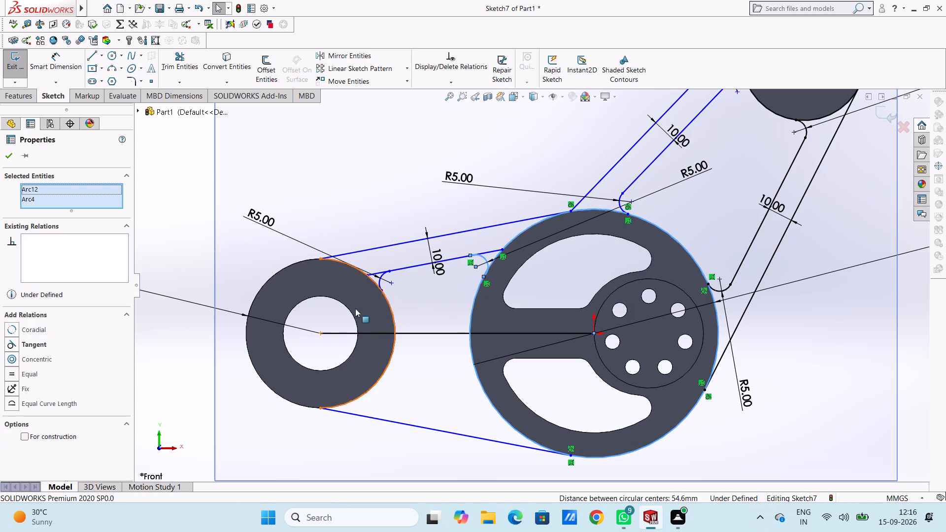
{"action": "left_click", "coordinate": [9, 347]}
{"action": "left_click", "coordinate": [251, 155]}
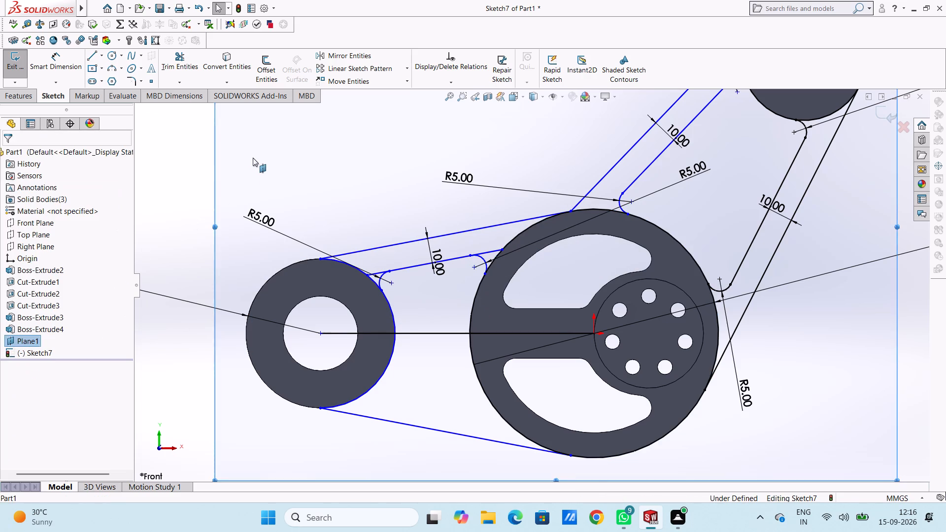
{"action": "left_click", "coordinate": [480, 258], "text": "ctrl"}
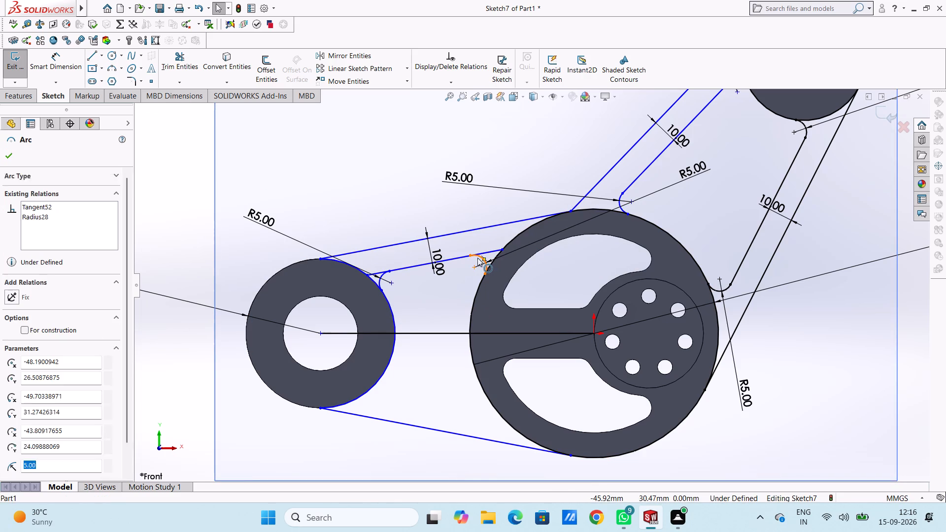
{"action": "left_click", "coordinate": [450, 259], "text": "ctrl"}
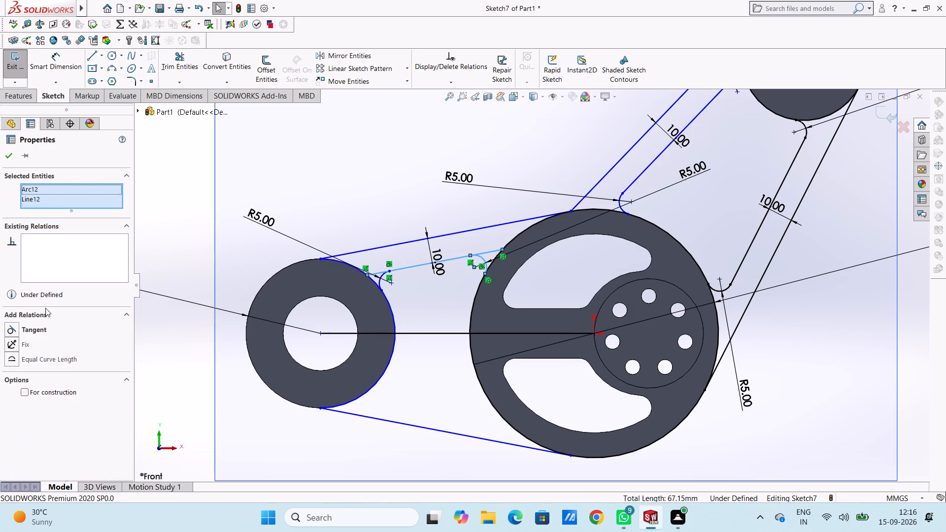
{"action": "left_click", "coordinate": [13, 328]}
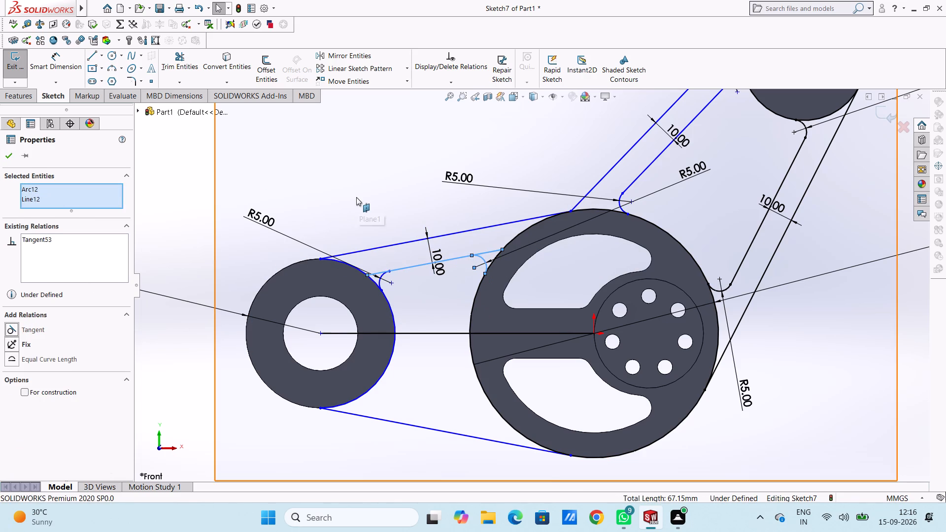
{"action": "left_click", "coordinate": [356, 197]}
Trim the upper offset line's two leftover ends beyond the tangent corner arcs at the left ring and the disc.
{"action": "left_click", "coordinate": [190, 68]}
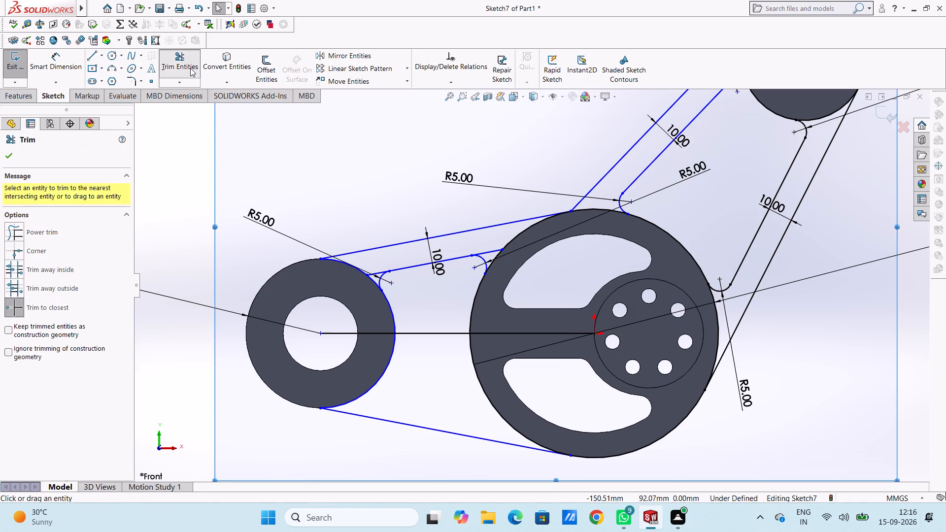
{"action": "left_click", "coordinate": [377, 273]}
{"action": "left_click", "coordinate": [486, 251]}
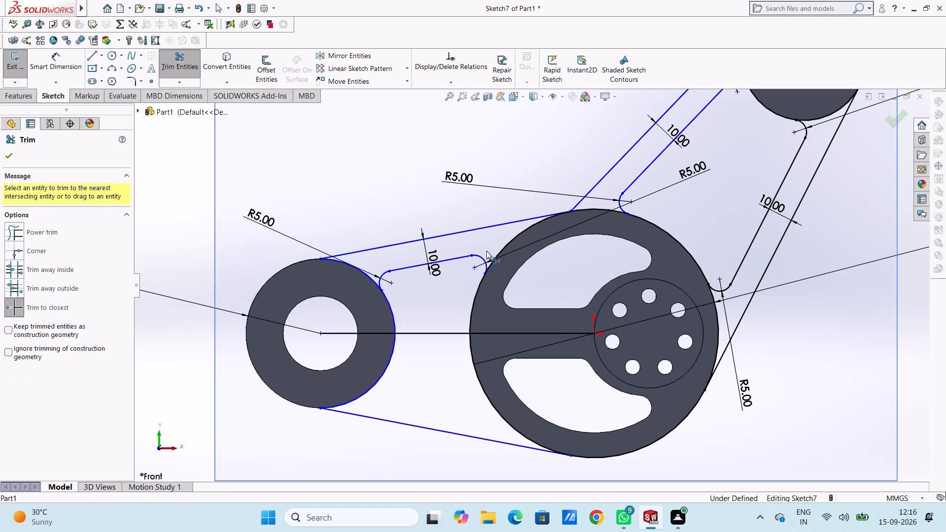
{"action": "key", "text": "Escape"}
{"action": "key", "text": "Escape"}
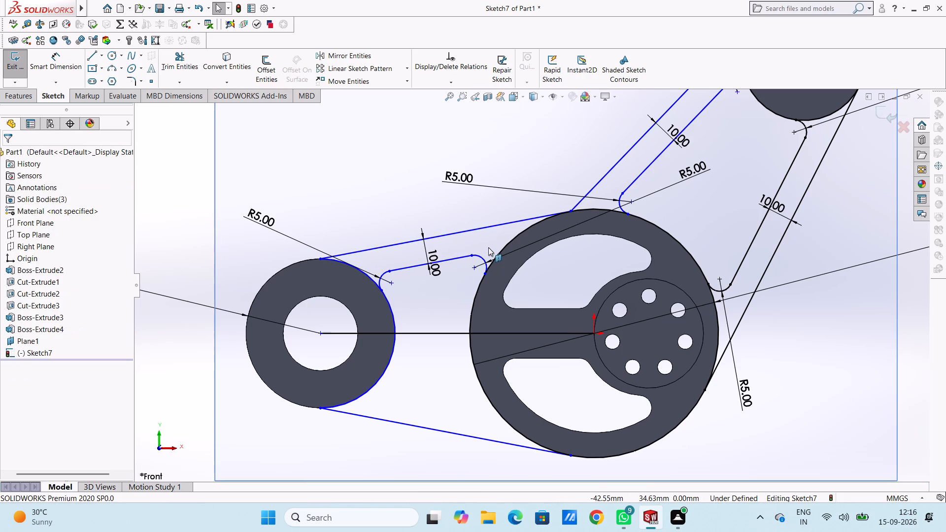
Mirror the upper offset line and its two corner arcs about the horizontal line joining the left ring and disc centres.
{"action": "left_click", "coordinate": [368, 57]}
{"action": "left_click", "coordinate": [384, 273]}
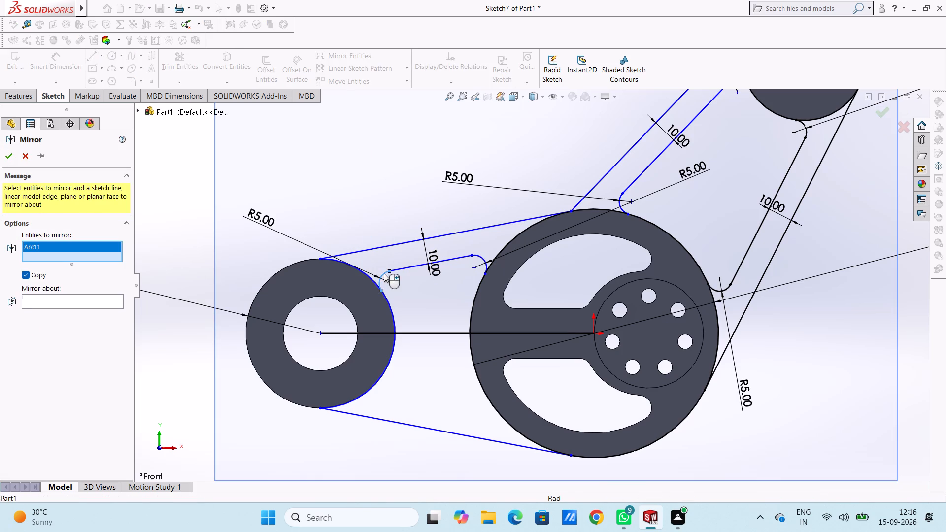
{"action": "left_click", "coordinate": [404, 269]}
{"action": "left_click", "coordinate": [484, 258]}
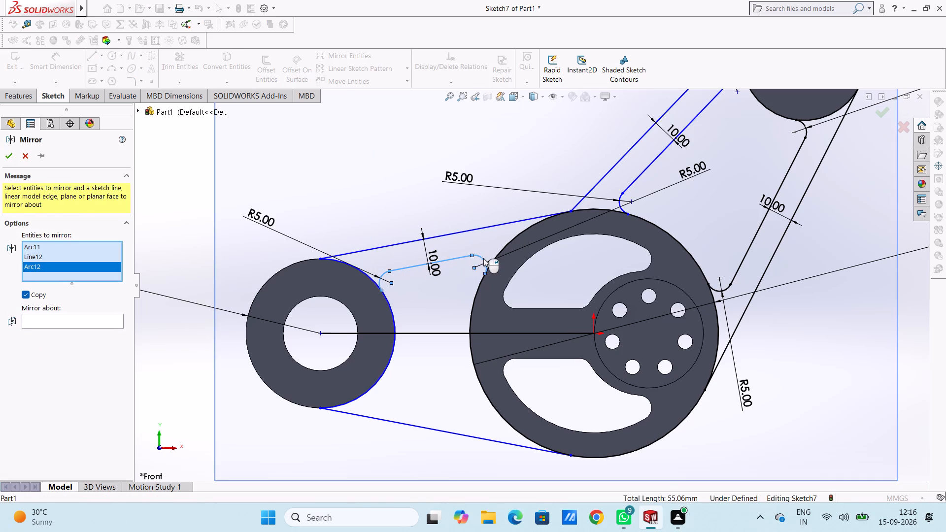
{"action": "left_click", "coordinate": [103, 317]}
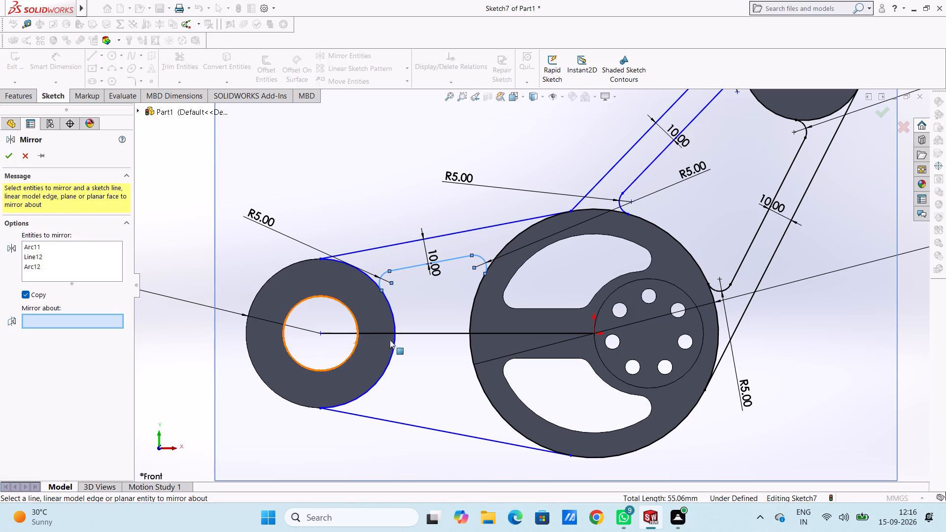
{"action": "left_click", "coordinate": [414, 334]}
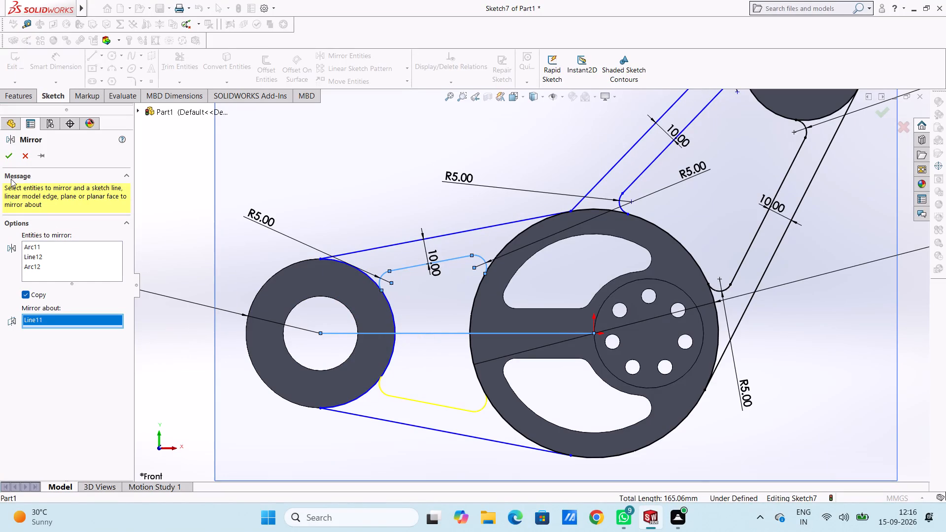
{"action": "left_click", "coordinate": [12, 159]}
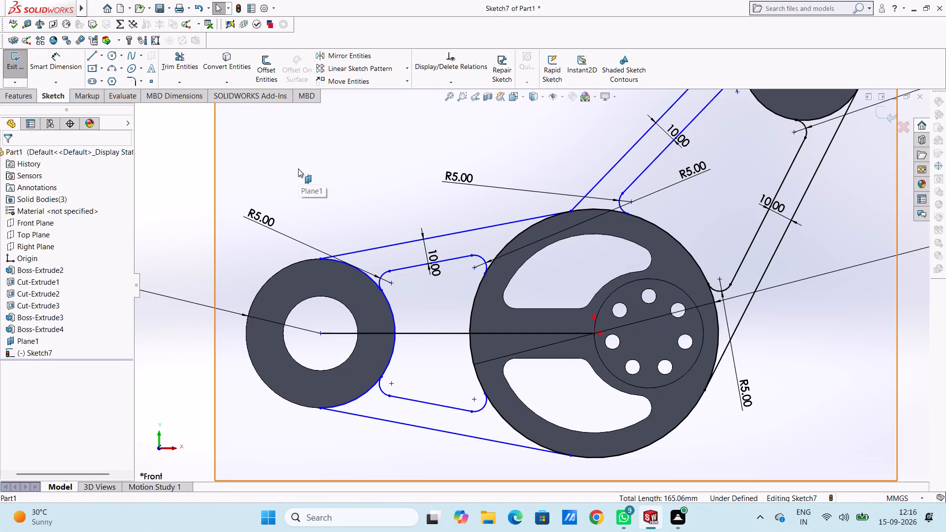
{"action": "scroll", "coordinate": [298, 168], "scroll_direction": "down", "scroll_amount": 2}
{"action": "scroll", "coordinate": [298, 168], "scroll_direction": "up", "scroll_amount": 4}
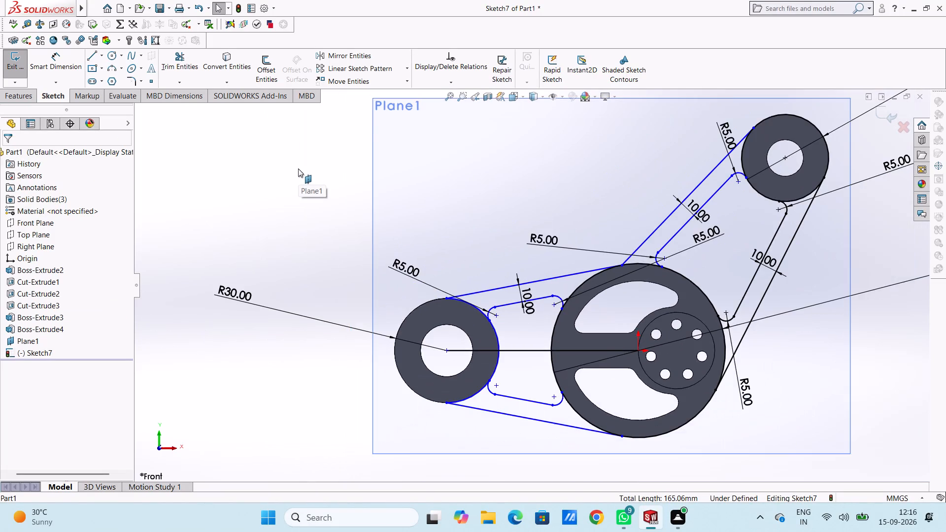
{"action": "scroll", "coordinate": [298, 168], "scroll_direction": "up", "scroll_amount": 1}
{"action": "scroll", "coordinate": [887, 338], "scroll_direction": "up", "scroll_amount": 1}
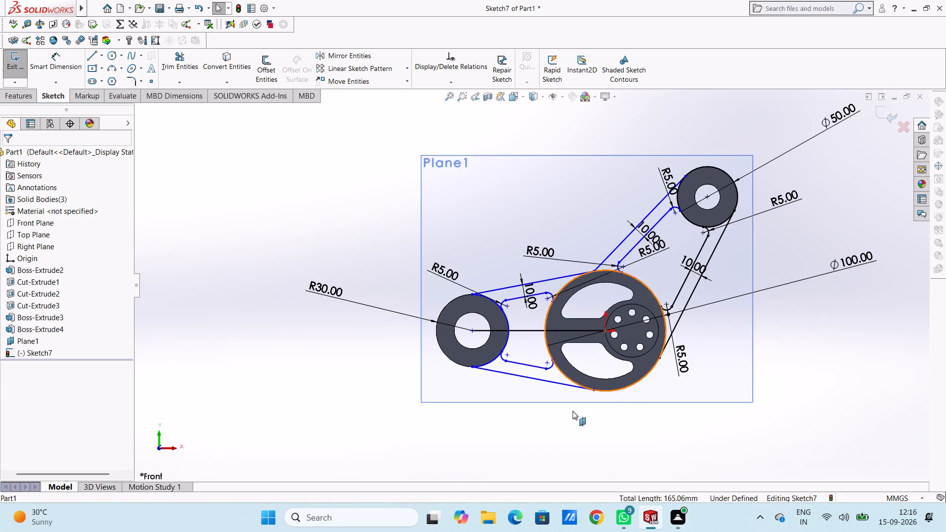
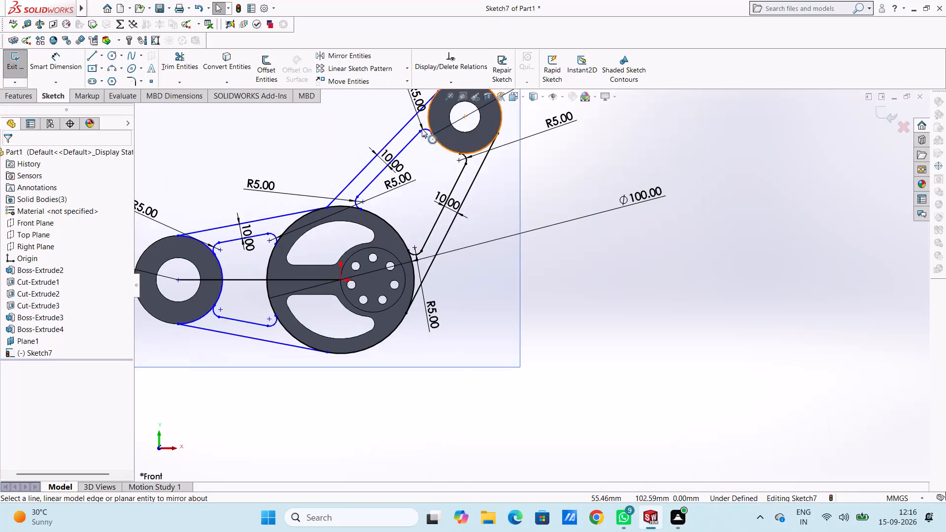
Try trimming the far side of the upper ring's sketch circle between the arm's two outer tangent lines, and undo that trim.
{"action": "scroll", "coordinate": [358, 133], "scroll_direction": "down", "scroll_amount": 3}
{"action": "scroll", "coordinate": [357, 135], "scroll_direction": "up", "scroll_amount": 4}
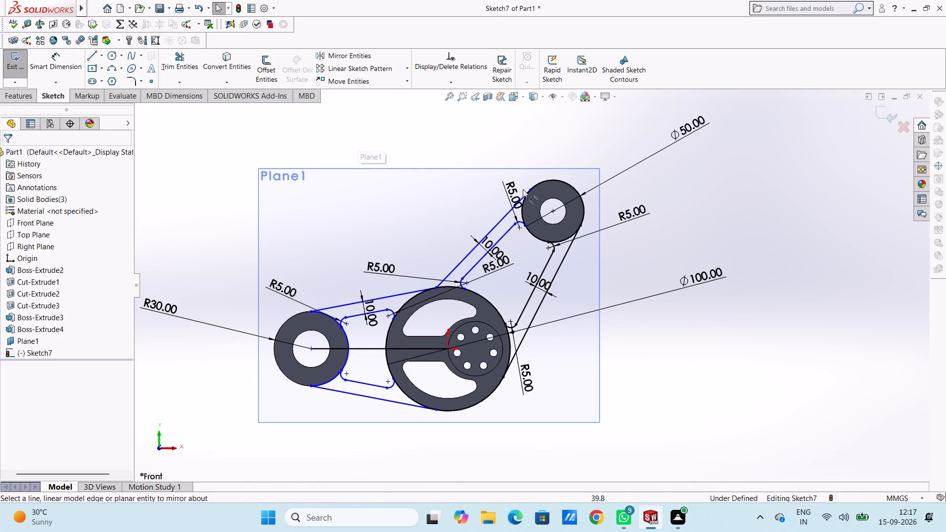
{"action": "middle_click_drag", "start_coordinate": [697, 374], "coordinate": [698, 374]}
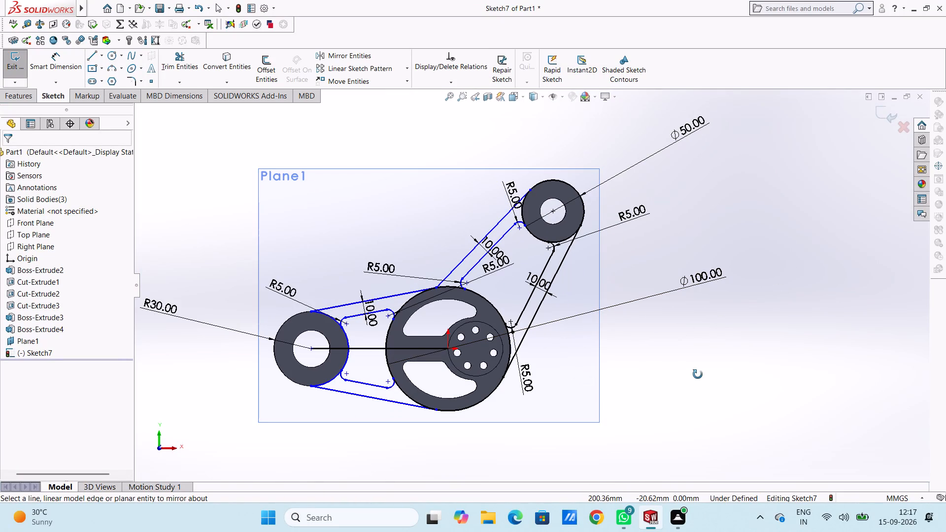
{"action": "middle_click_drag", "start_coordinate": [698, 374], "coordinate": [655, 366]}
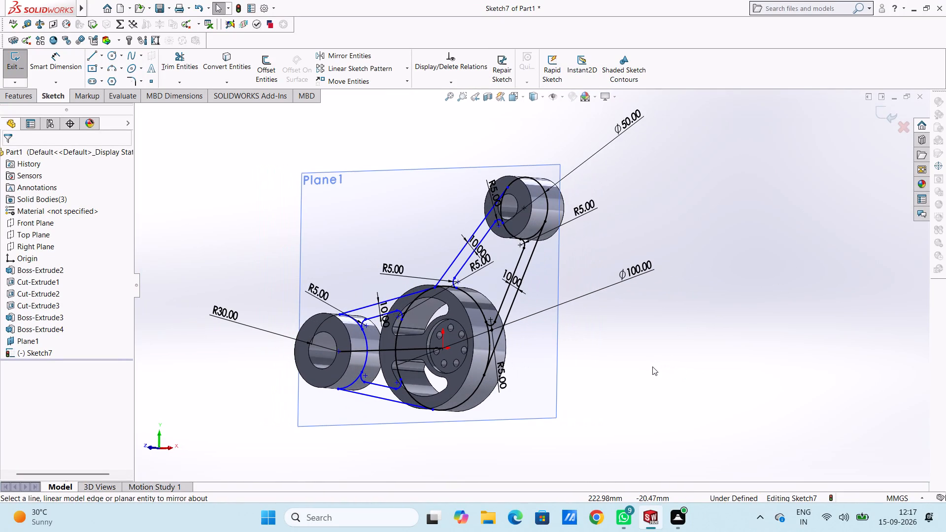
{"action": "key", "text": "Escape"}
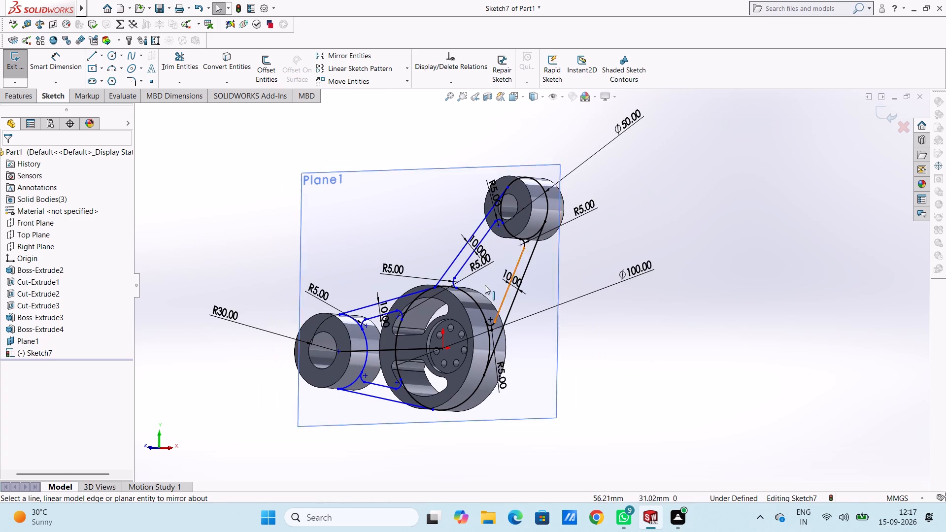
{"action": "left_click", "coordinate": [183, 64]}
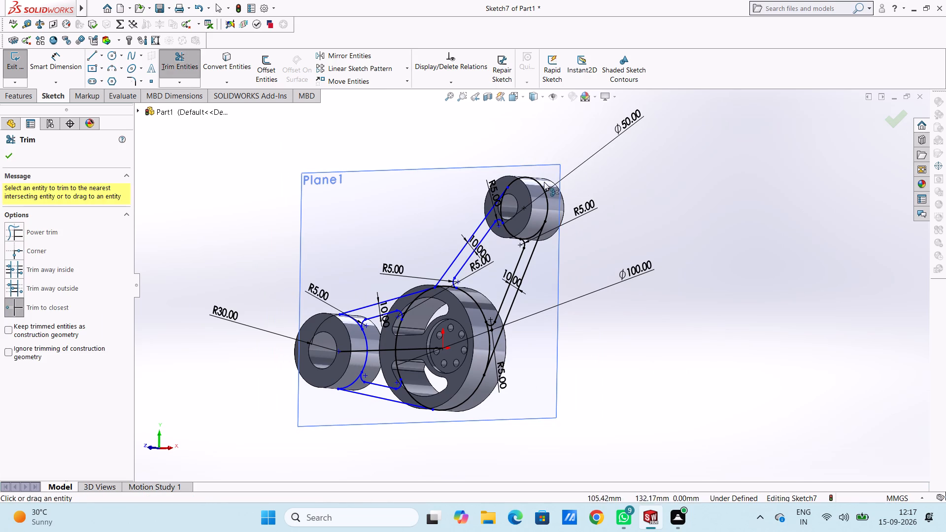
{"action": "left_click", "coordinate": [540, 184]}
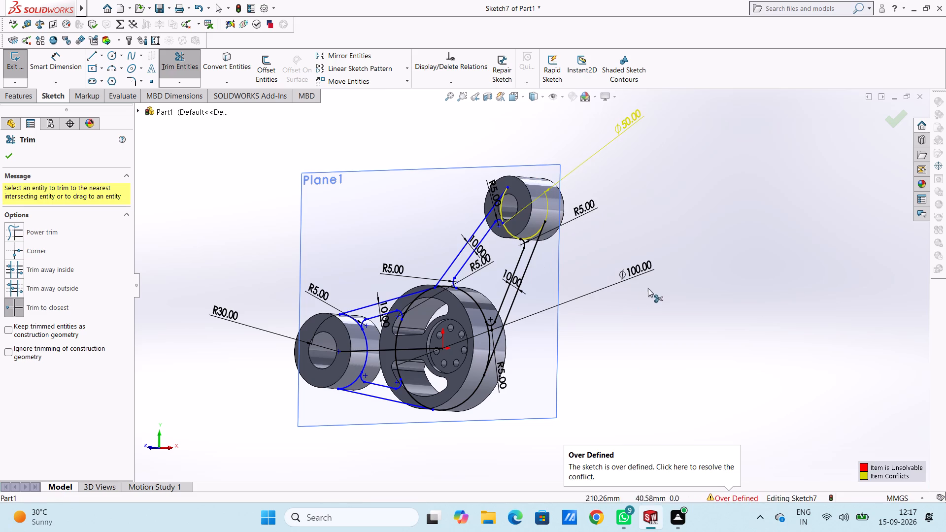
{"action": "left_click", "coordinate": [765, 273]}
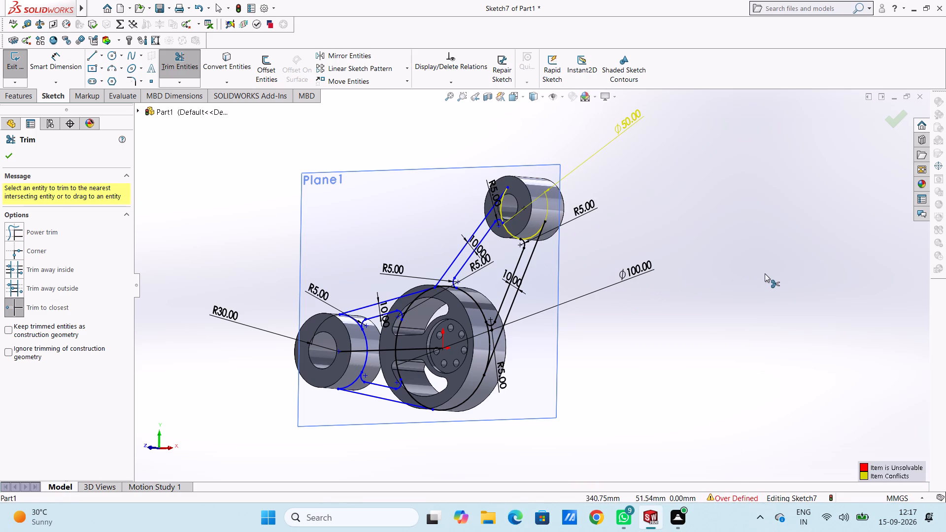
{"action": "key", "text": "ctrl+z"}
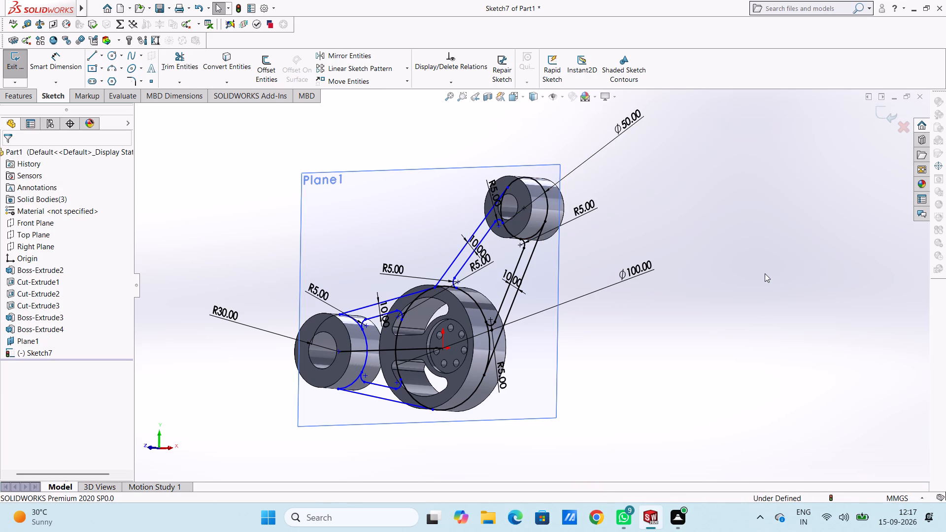
In the front view, trim the far side of the upper ring's sketch circle between the arm's two outer tangent lines.
{"action": "key", "text": "ctrl+1"}
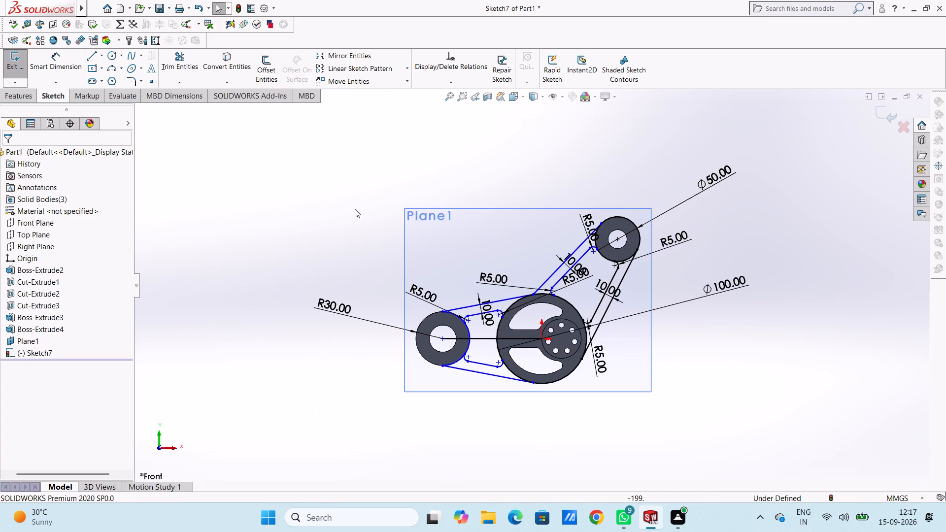
{"action": "left_click", "coordinate": [186, 60]}
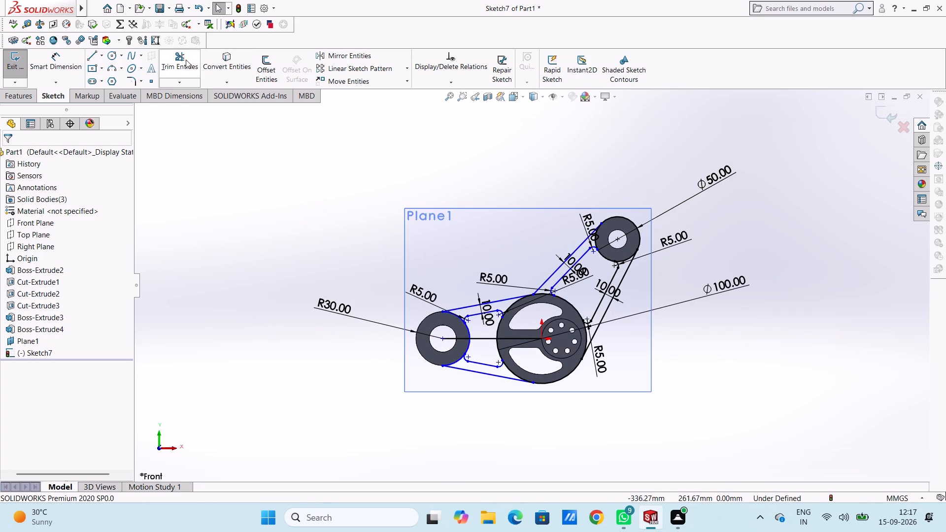
{"action": "left_click", "coordinate": [628, 220]}
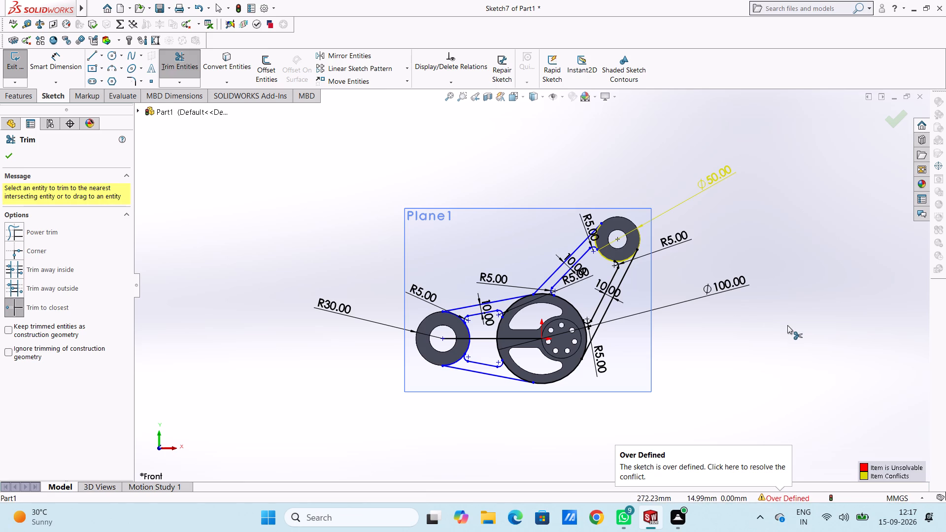
{"action": "key", "text": "Escape"}
{"action": "key", "text": "Escape"}
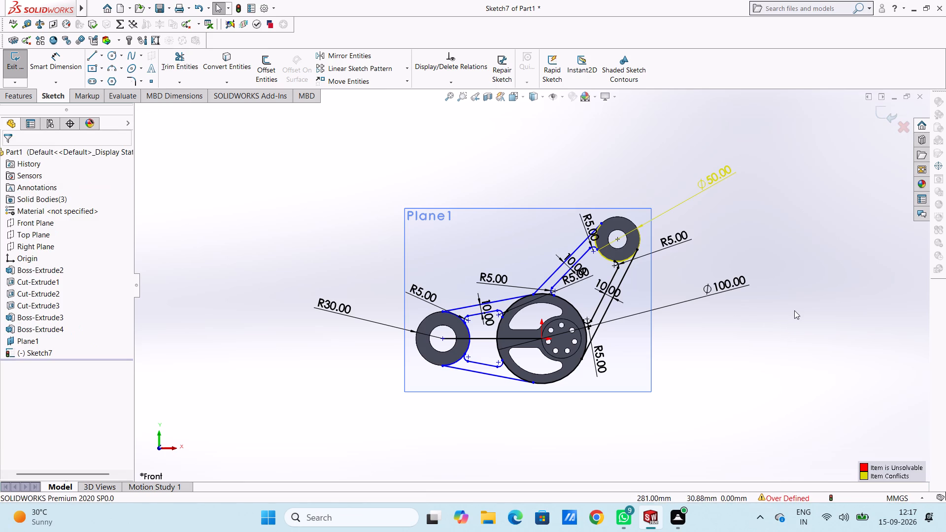
Delete the 50 mm diameter dimension from the upper ring's trimmed sketch circle.
{"action": "left_click", "coordinate": [721, 169]}
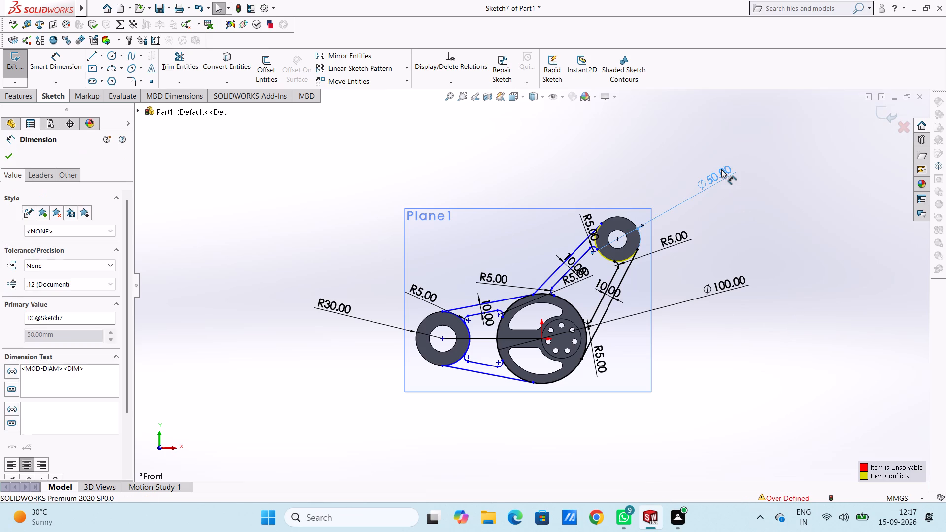
{"action": "key", "text": "Delete"}
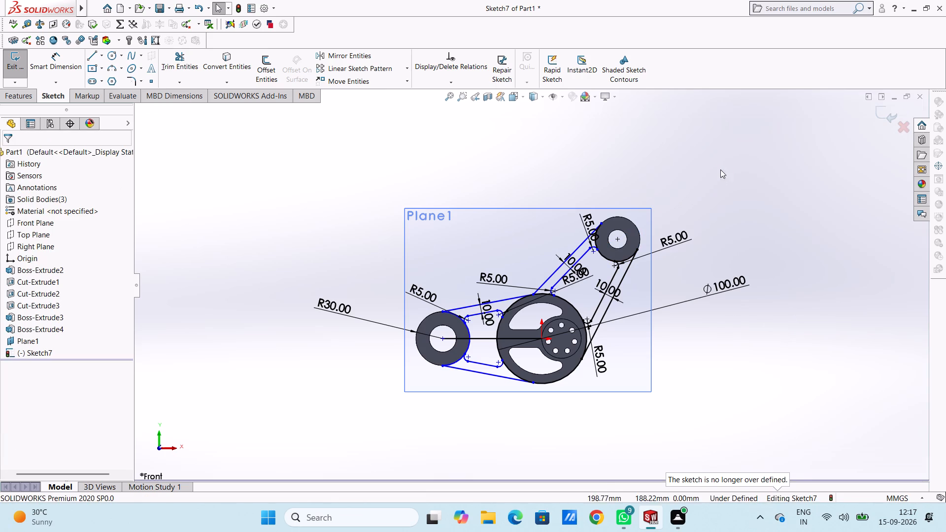
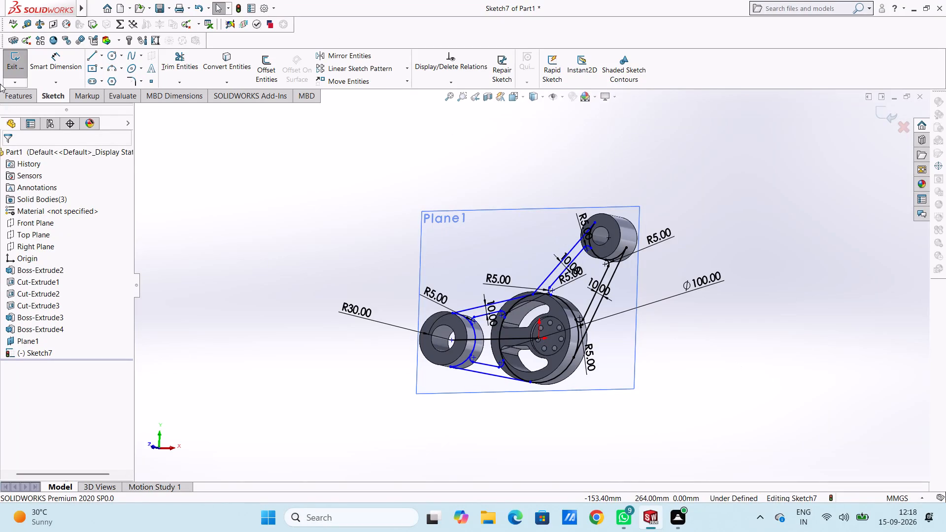
Extrude the four arm regions joining the disc to both rings as a merged boss, Mid Plane, 22 mm deep.
{"action": "left_click", "coordinate": [29, 100]}
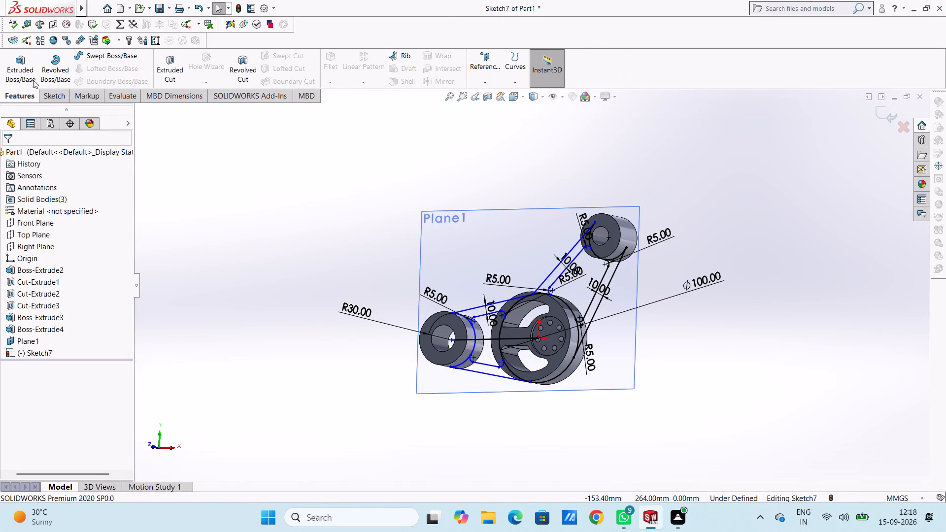
{"action": "left_click", "coordinate": [27, 67]}
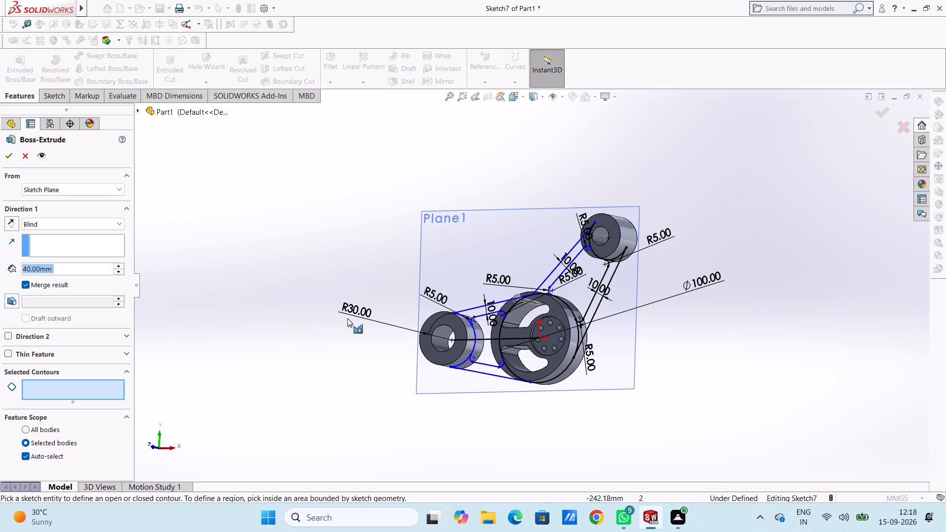
{"action": "scroll", "coordinate": [347, 318], "scroll_direction": "down", "scroll_amount": 1}
{"action": "scroll", "coordinate": [532, 473], "scroll_direction": "down", "scroll_amount": 1}
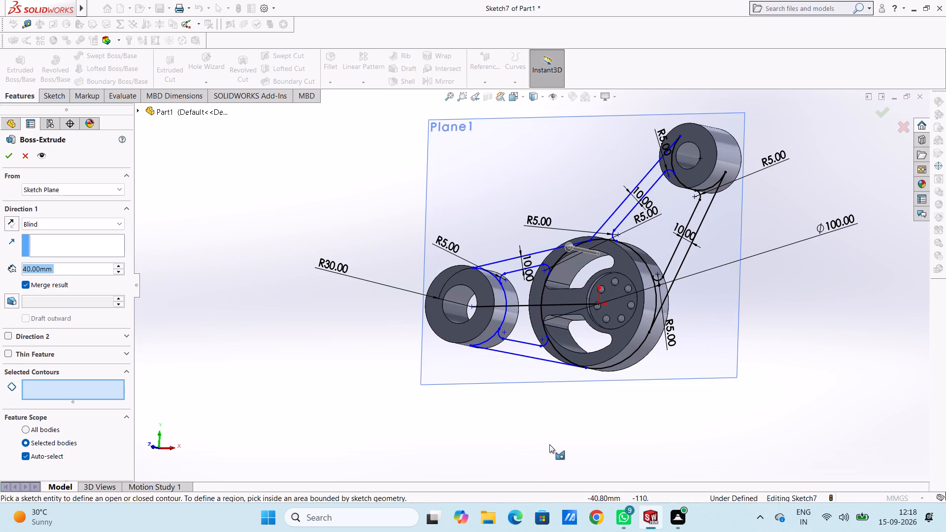
{"action": "middle_click_drag", "start_coordinate": [551, 438], "coordinate": [572, 439]}
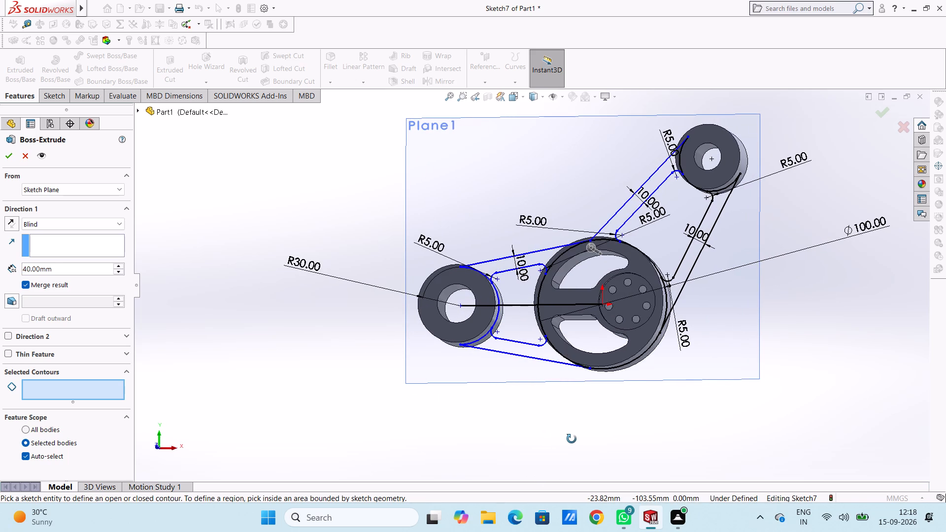
{"action": "middle_click_drag", "start_coordinate": [572, 439], "coordinate": [577, 462]}
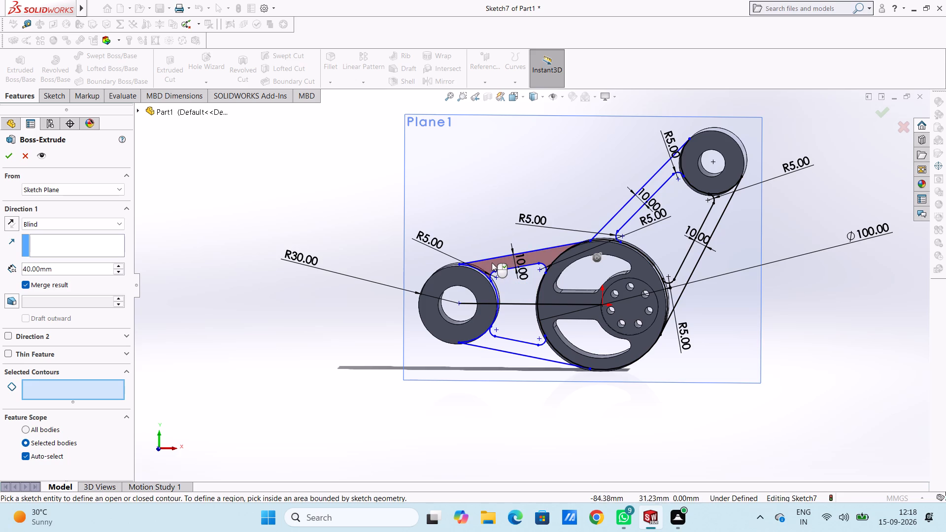
{"action": "left_click", "coordinate": [492, 263]}
{"action": "left_click", "coordinate": [485, 342]}
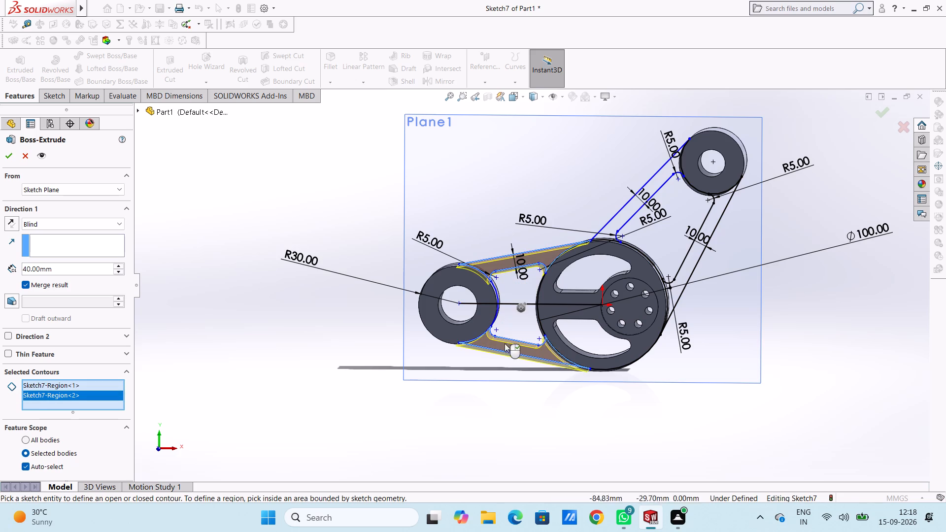
{"action": "left_click", "coordinate": [639, 201]}
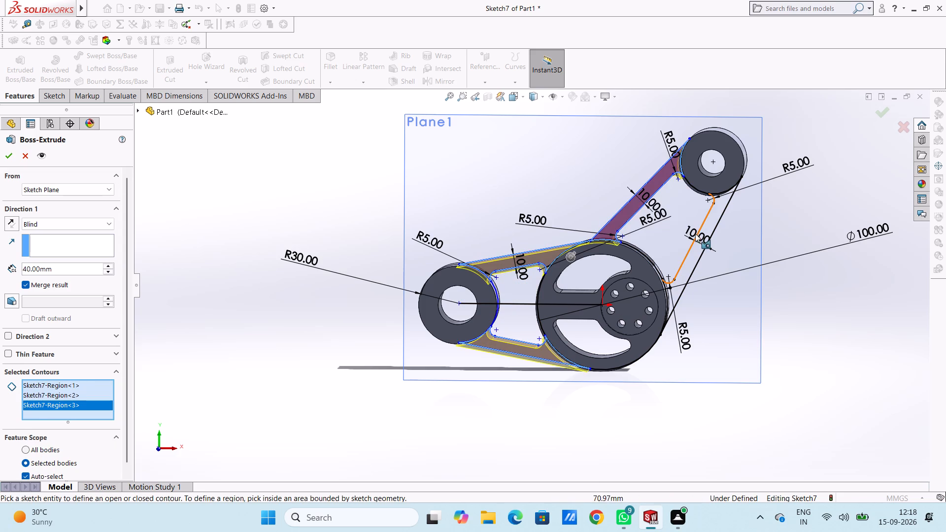
{"action": "left_click", "coordinate": [709, 225]}
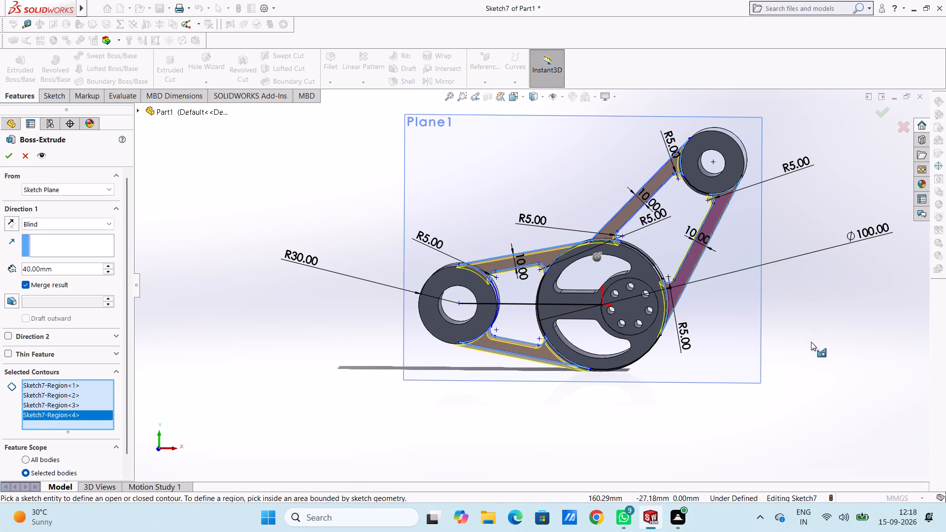
{"action": "middle_click_drag", "start_coordinate": [811, 342], "coordinate": [758, 325]}
{"action": "scroll", "coordinate": [758, 325], "scroll_direction": "up", "scroll_amount": 1}
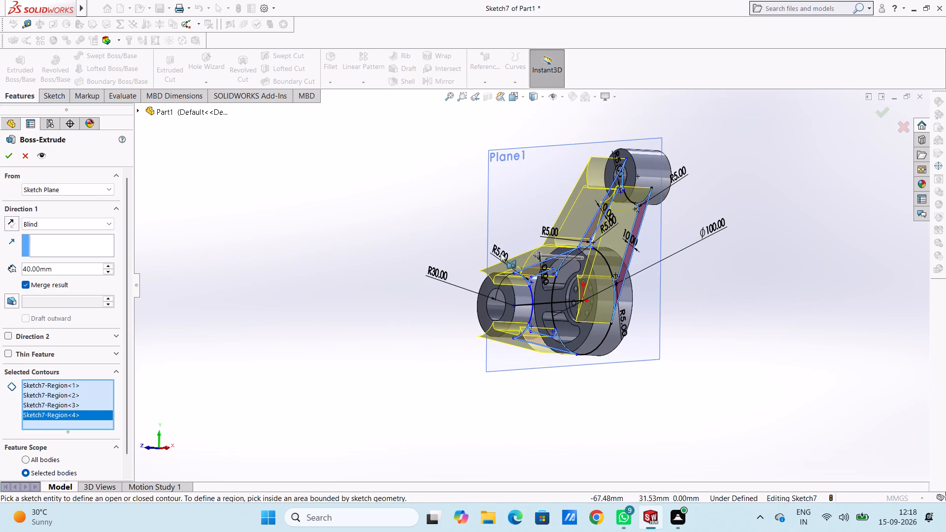
{"action": "left_click", "coordinate": [111, 224]}
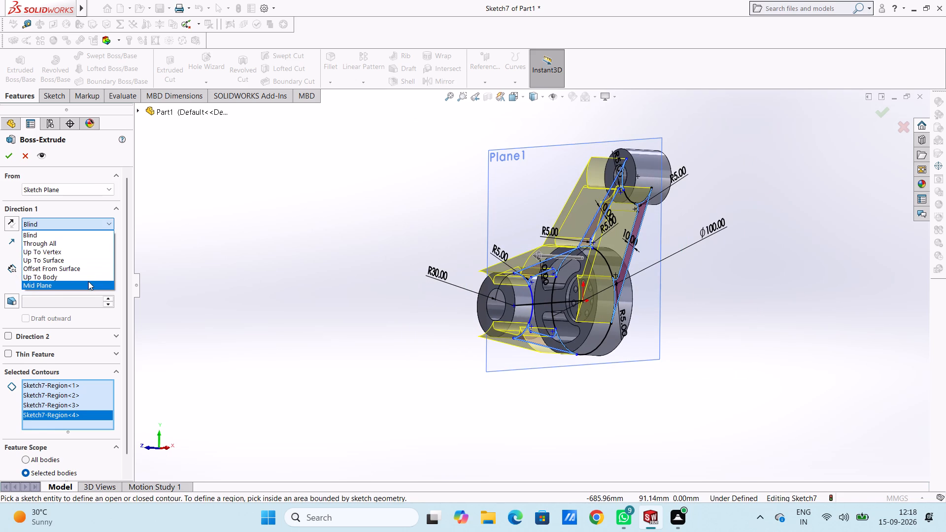
{"action": "left_click", "coordinate": [88, 283]}
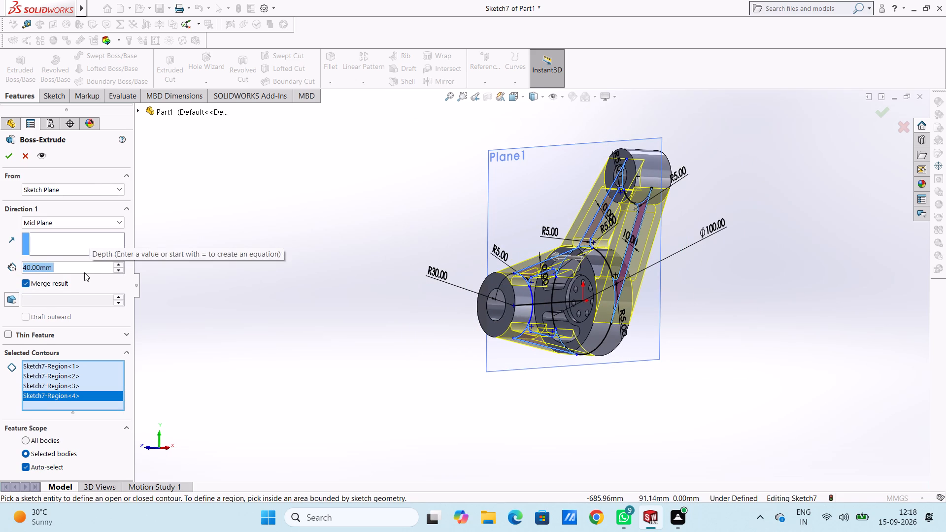
{"action": "type", "text": "22"}
{"action": "key", "text": "Return"}
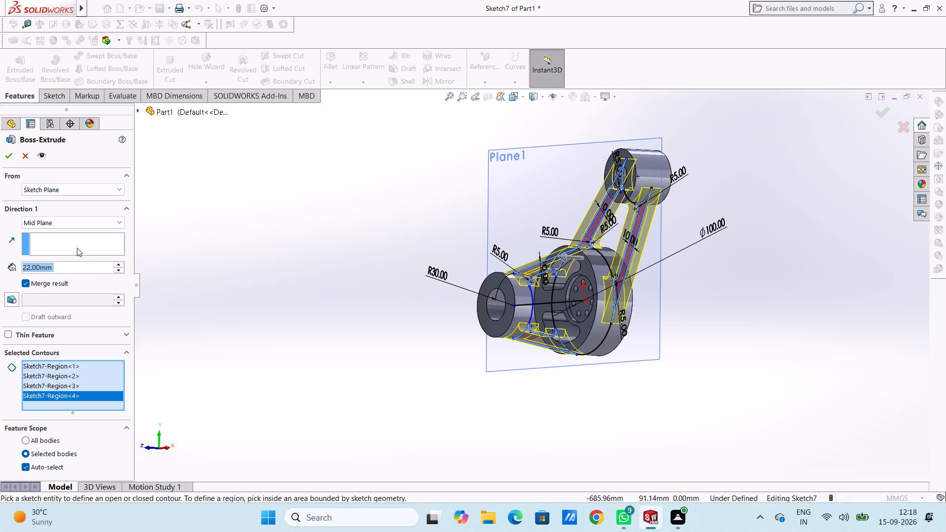
{"action": "left_click", "coordinate": [12, 161]}
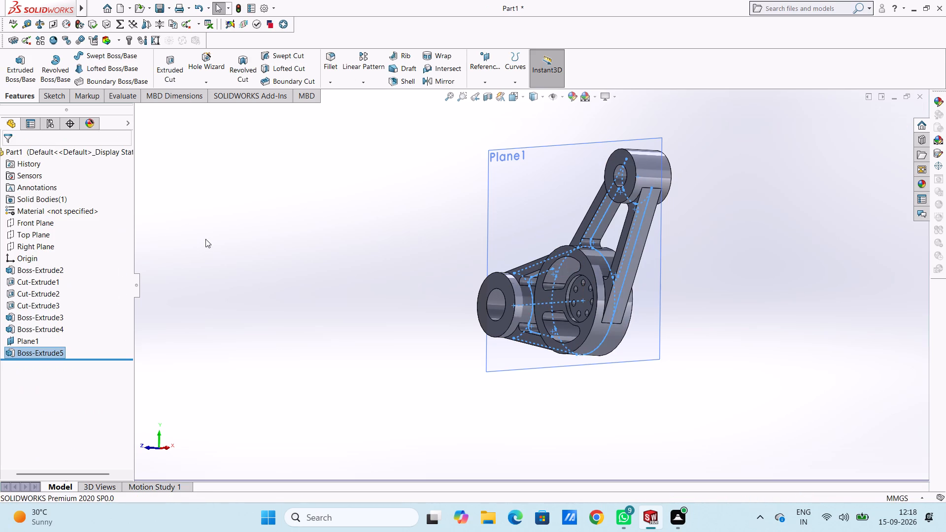
{"action": "left_click", "coordinate": [287, 209]}
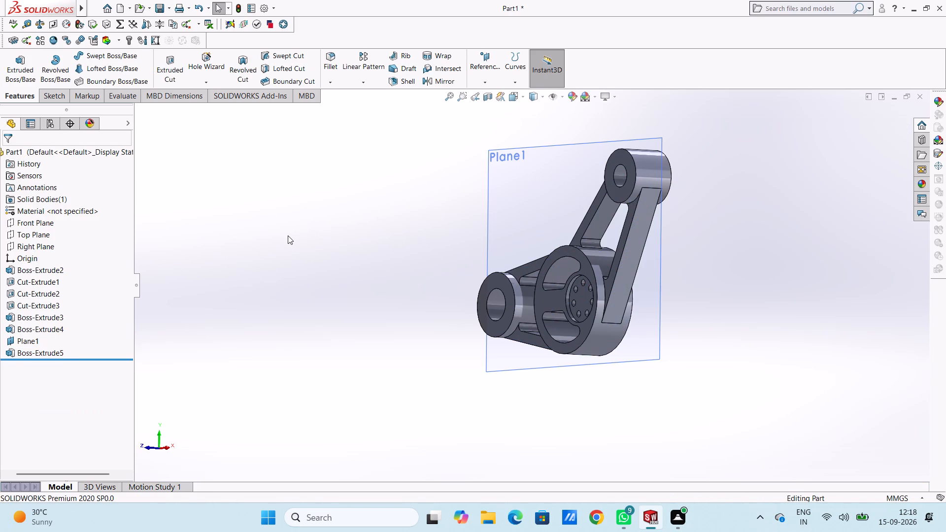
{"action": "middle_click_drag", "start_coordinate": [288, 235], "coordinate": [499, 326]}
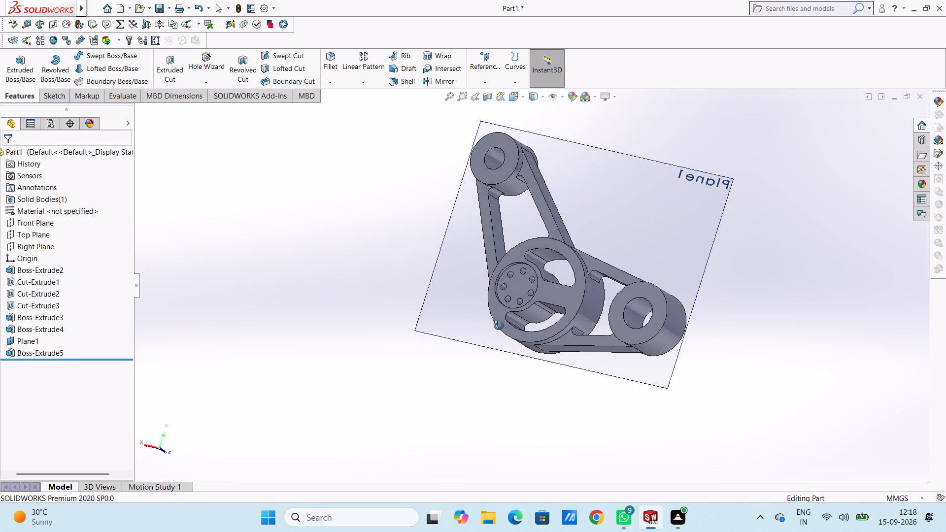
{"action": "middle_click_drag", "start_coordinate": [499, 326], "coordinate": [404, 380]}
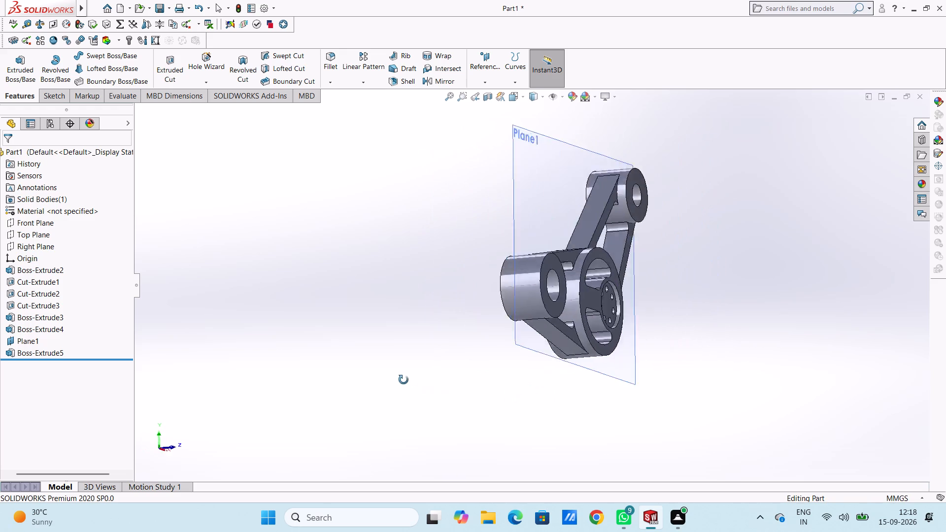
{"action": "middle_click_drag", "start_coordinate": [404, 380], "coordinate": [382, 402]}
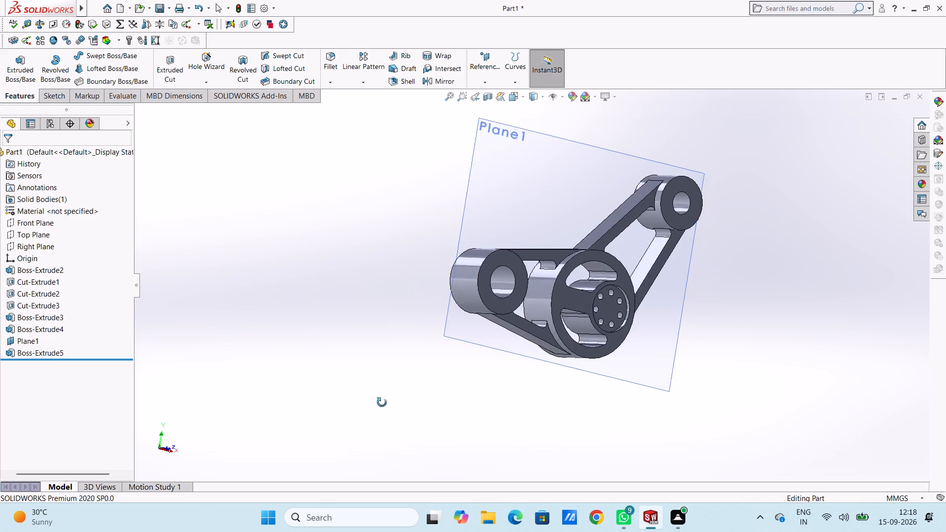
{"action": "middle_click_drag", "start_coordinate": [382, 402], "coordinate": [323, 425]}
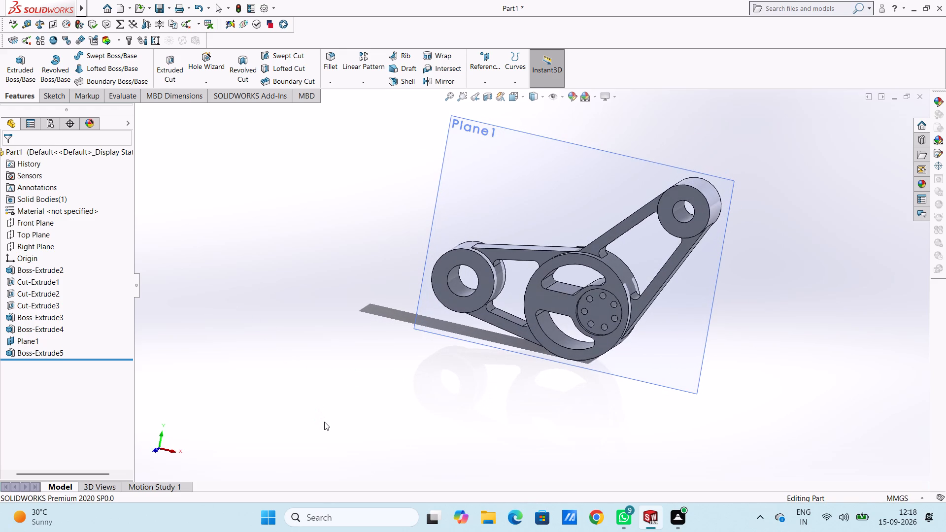
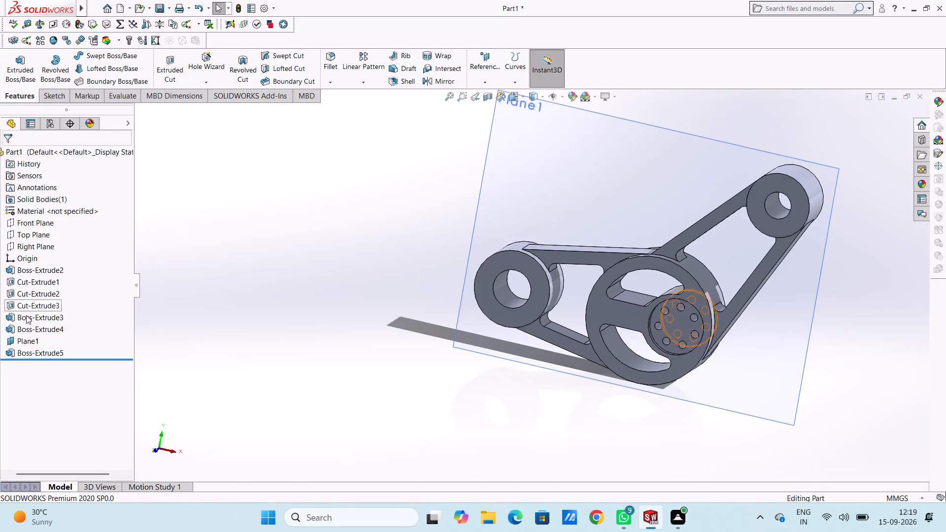
Examine the arms joining the disc to both rings from several angles, including the isometric, front, side and back views.
{"action": "left_click", "coordinate": [29, 340]}
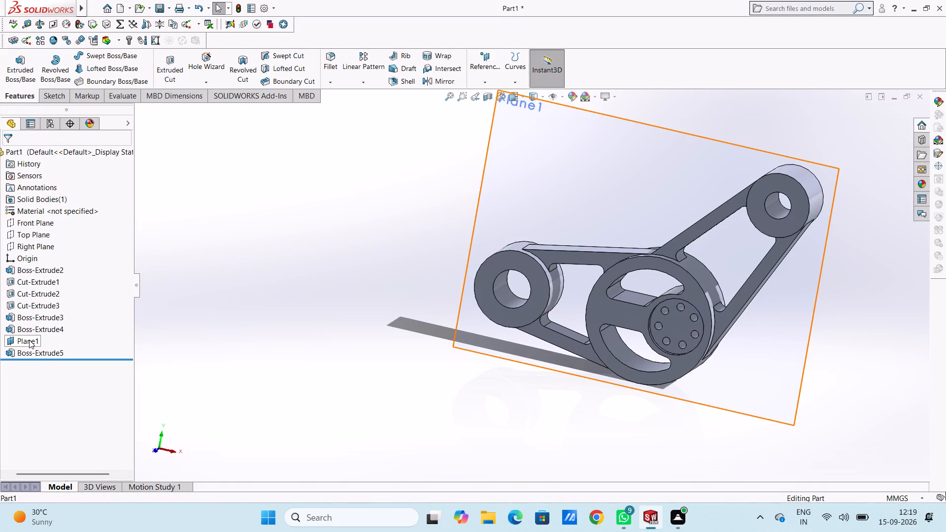
{"action": "left_click", "coordinate": [50, 324]}
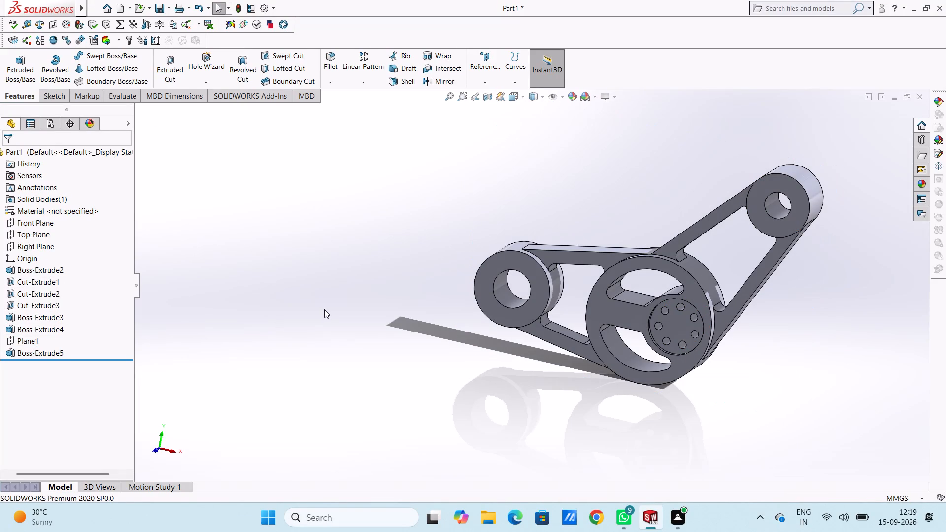
{"action": "middle_click_drag", "start_coordinate": [325, 309], "coordinate": [349, 471]}
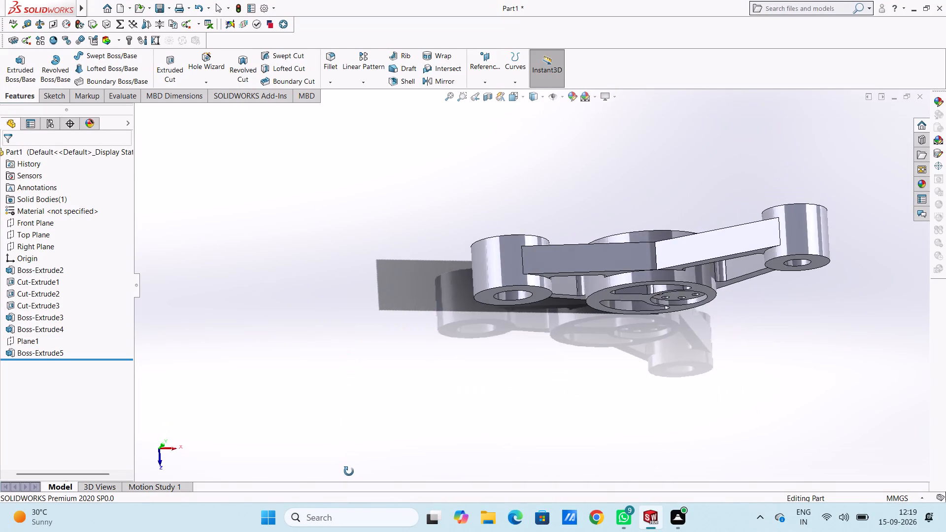
{"action": "middle_click_drag", "start_coordinate": [349, 471], "coordinate": [337, 274]}
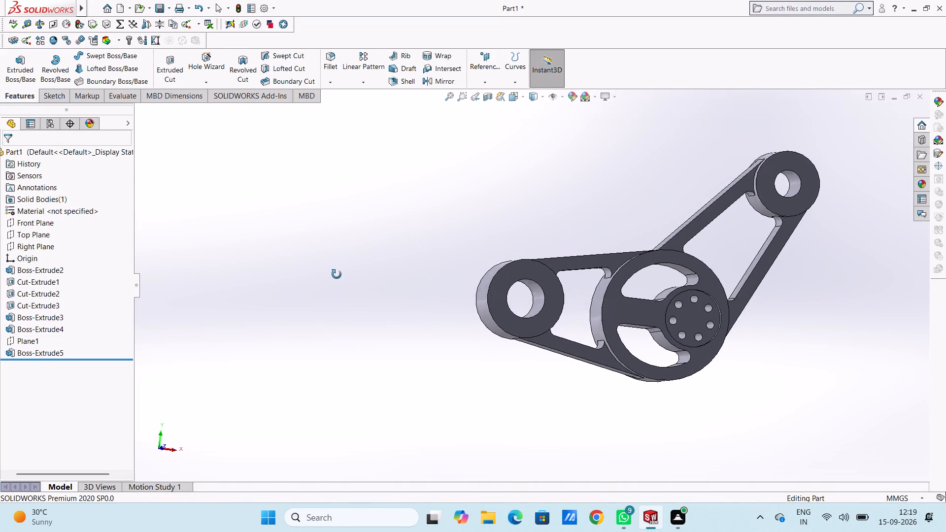
{"action": "middle_click_drag", "start_coordinate": [337, 274], "coordinate": [358, 346]}
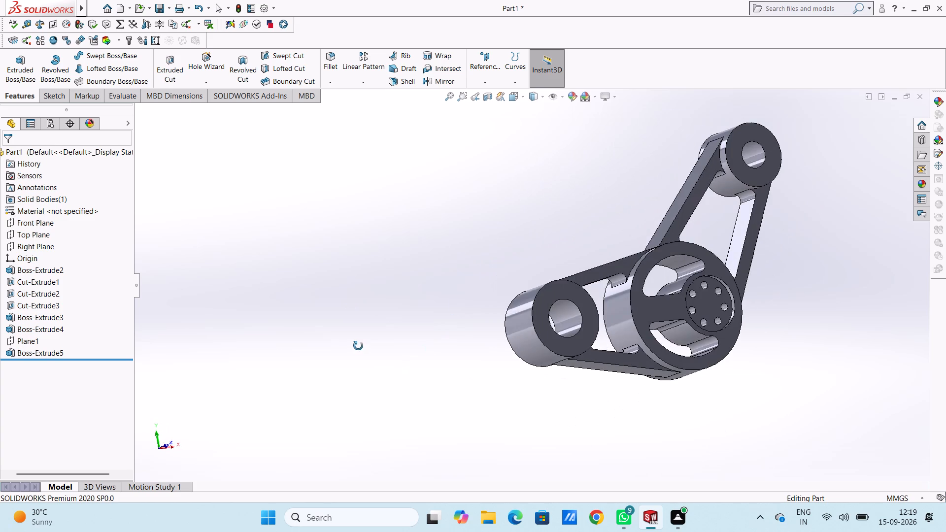
{"action": "middle_click_drag", "start_coordinate": [358, 346], "coordinate": [323, 385]}
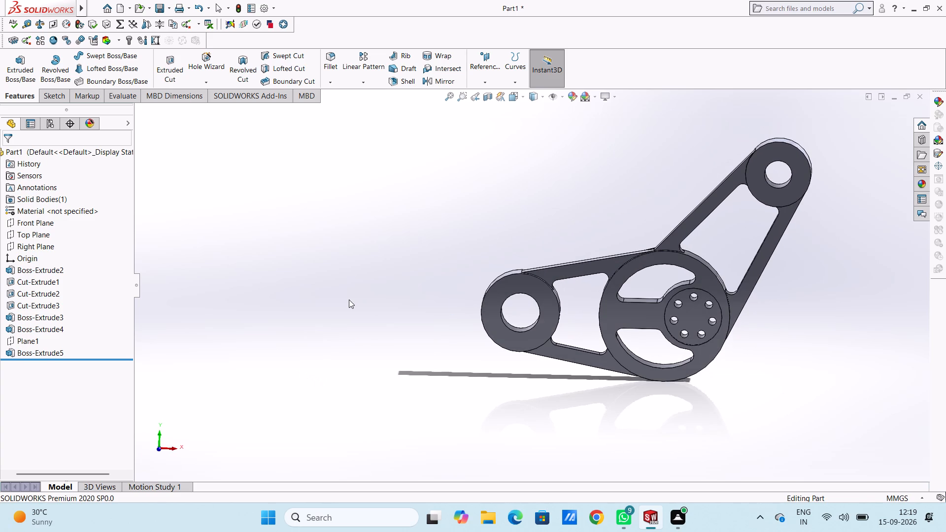
{"action": "key", "text": "ctrl+7"}
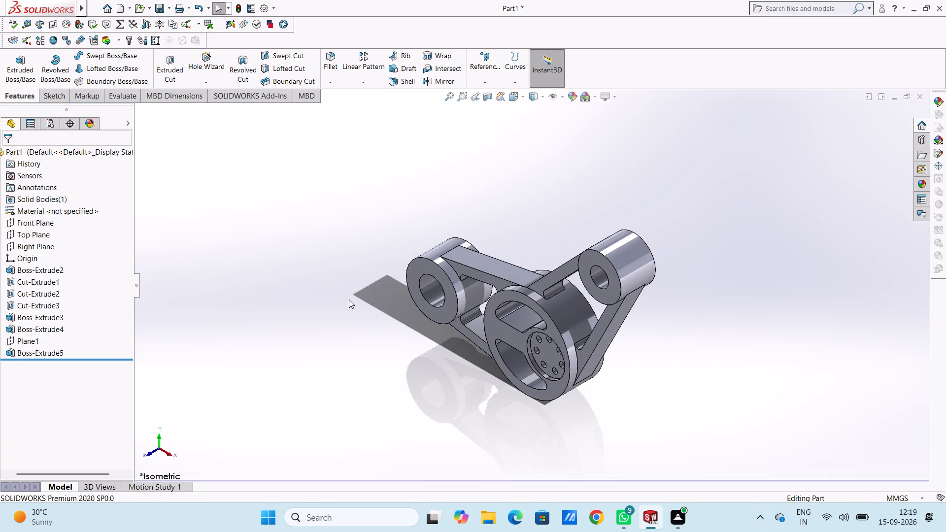
{"action": "key", "text": "Escape"}
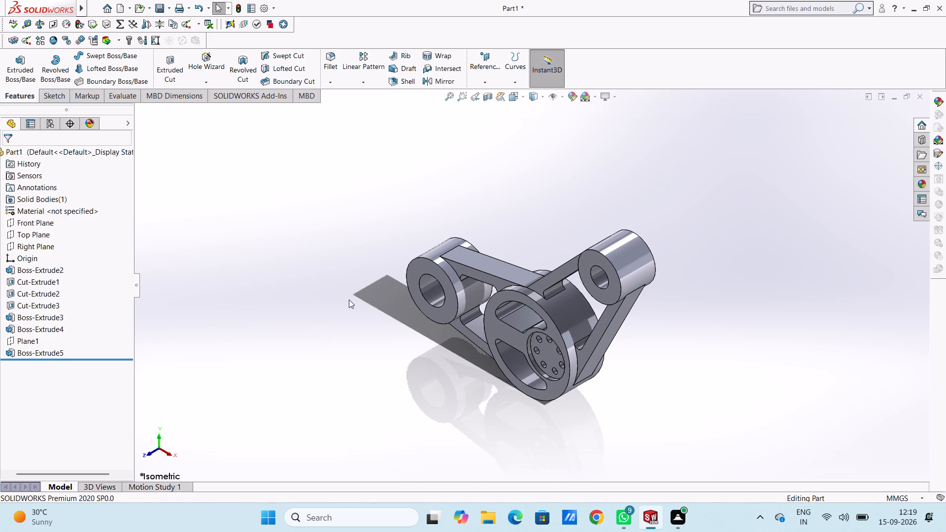
{"action": "key", "text": "ctrl+1"}
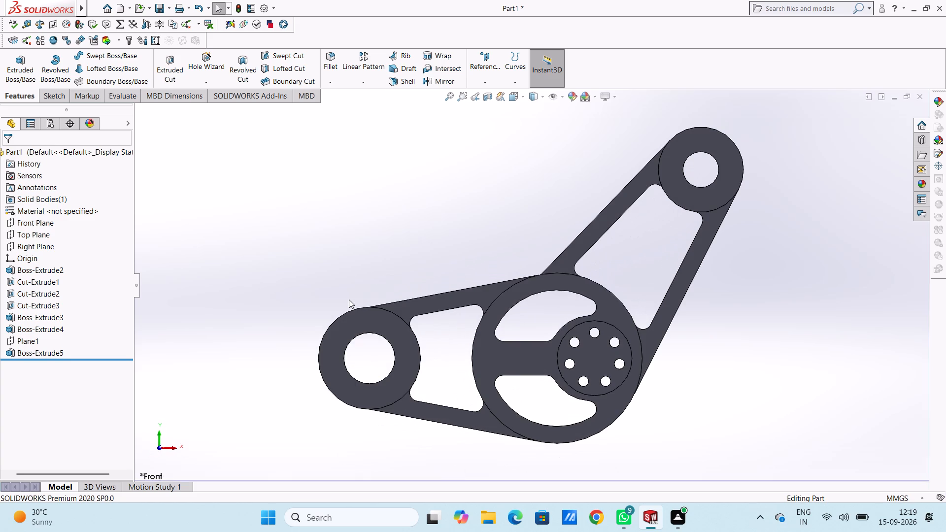
{"action": "key", "text": "ctrl+3"}
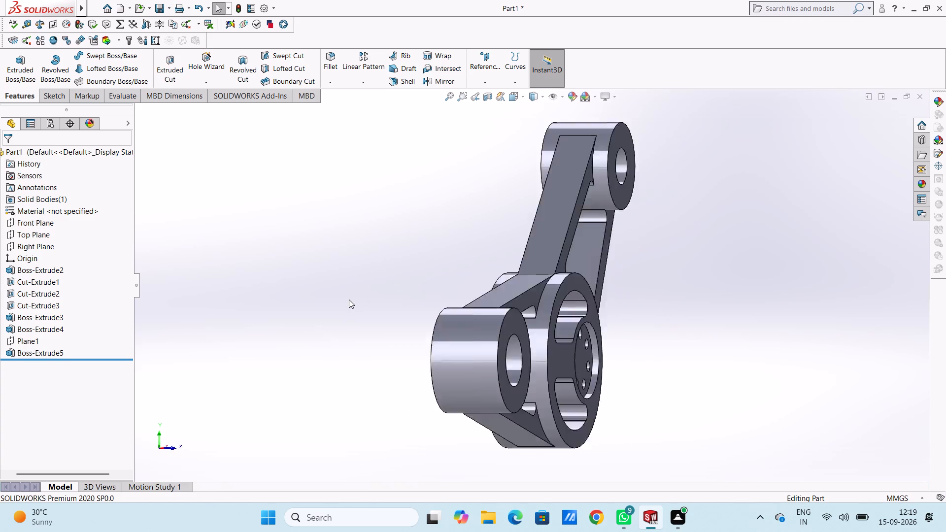
{"action": "key", "text": "ctrl+4"}
{"action": "key", "text": "ctrl+4"}
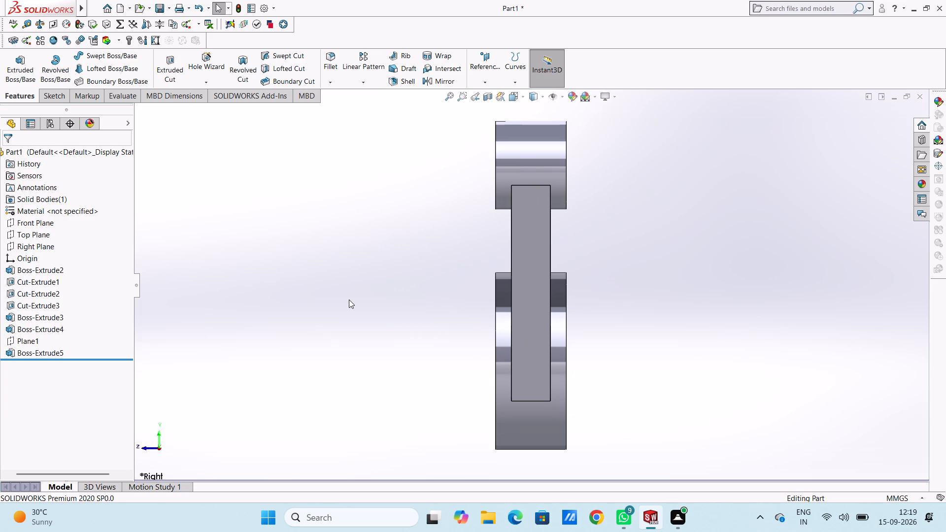
{"action": "key", "text": "ctrl+5"}
{"action": "key", "text": "ctrl+6"}
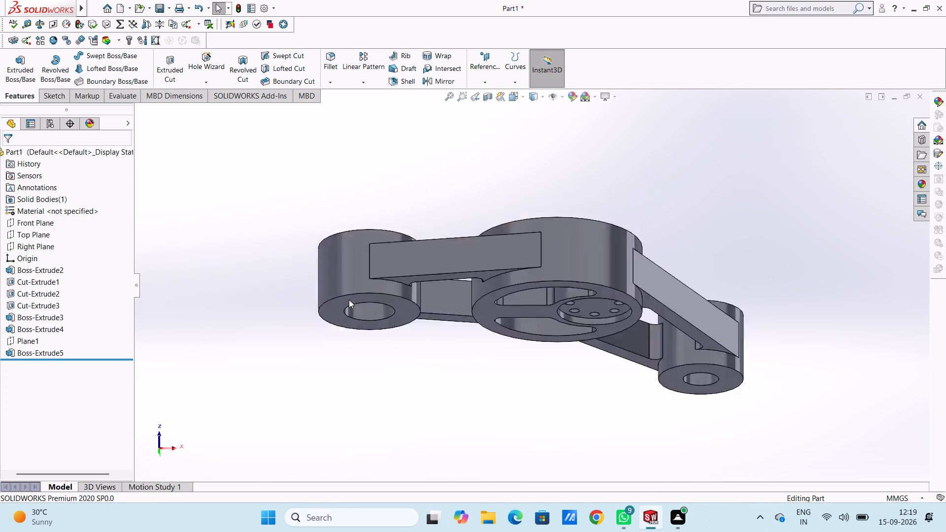
{"action": "key", "text": "ctrl+7"}
{"action": "key", "text": "ctrl+2"}
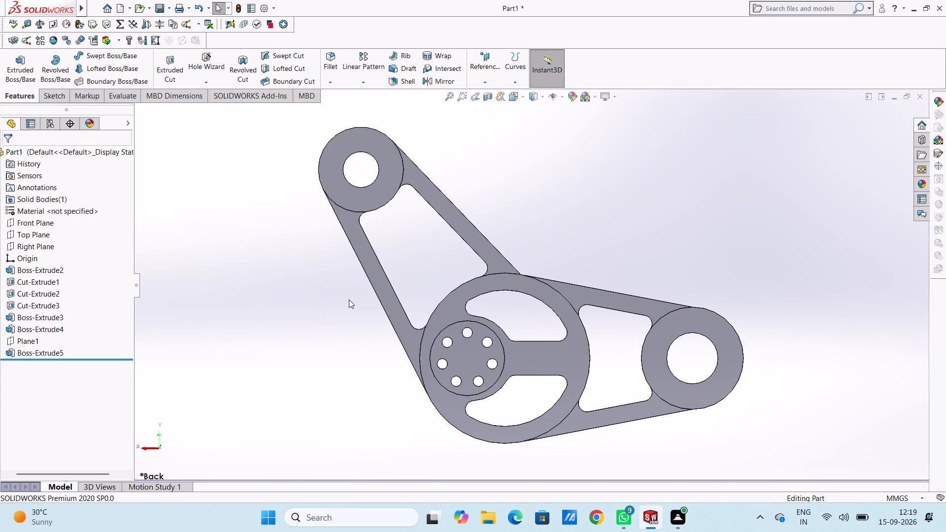
{"action": "middle_click_drag", "start_coordinate": [349, 299], "coordinate": [316, 289]}
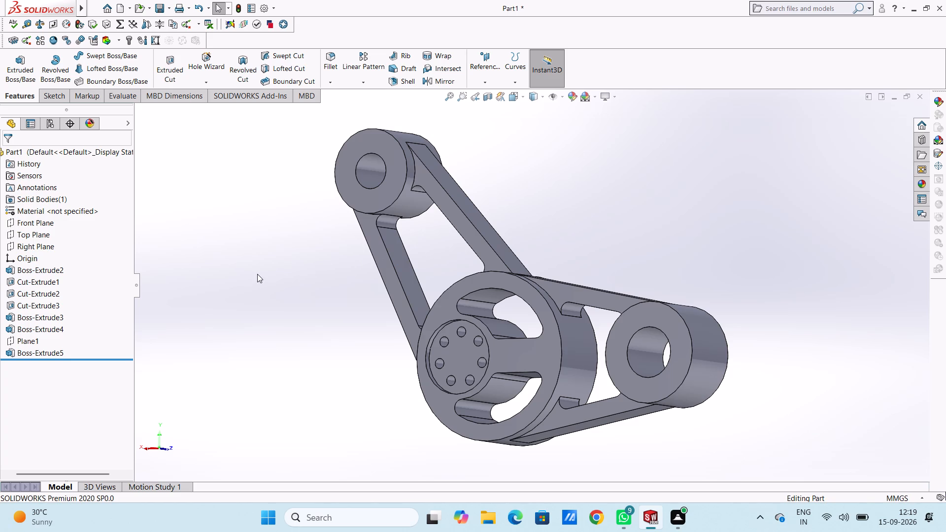
Undo the 22 mm mid-plane extrusion of the four arm regions.
{"action": "key", "text": "ctrl+z"}
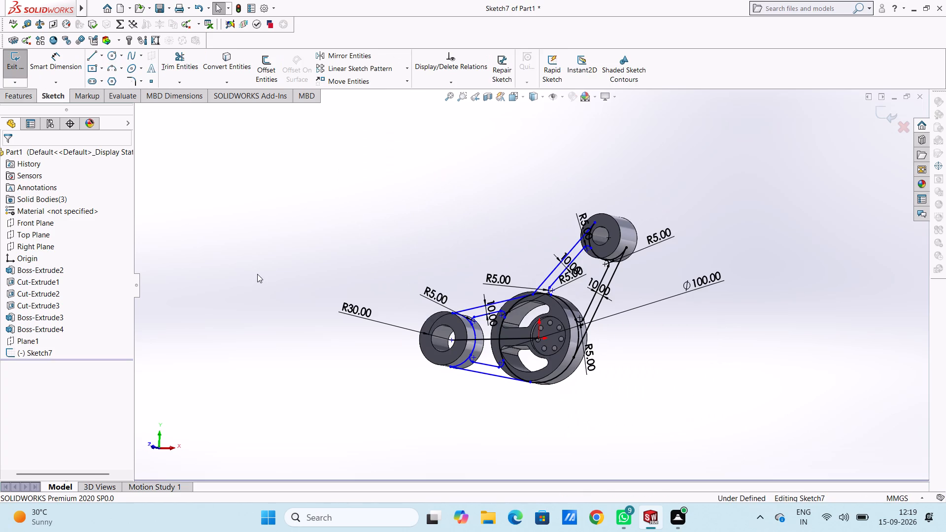
Extrude the three inner regions between the arm lines, joining the disc to both rings, as a merged boss, Mid Plane, 20 mm deep.
{"action": "left_click", "coordinate": [18, 94]}
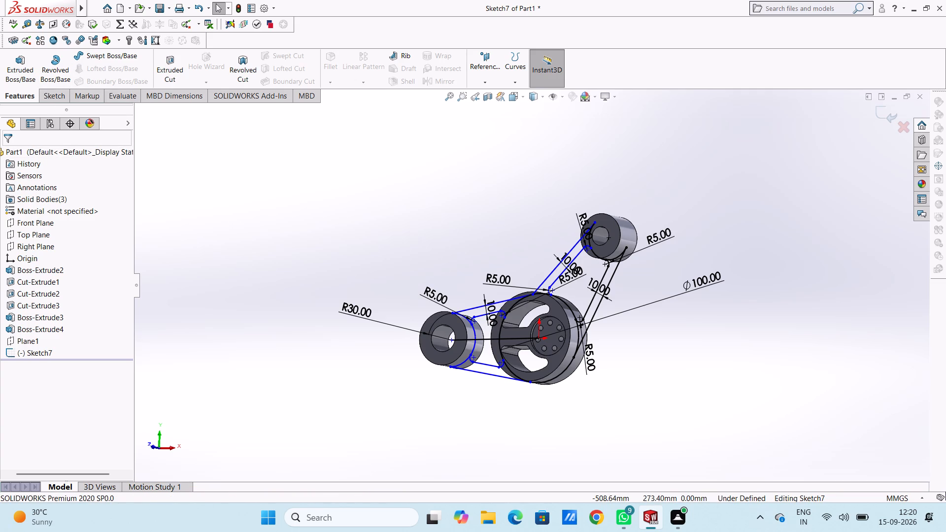
{"action": "left_click", "coordinate": [18, 67]}
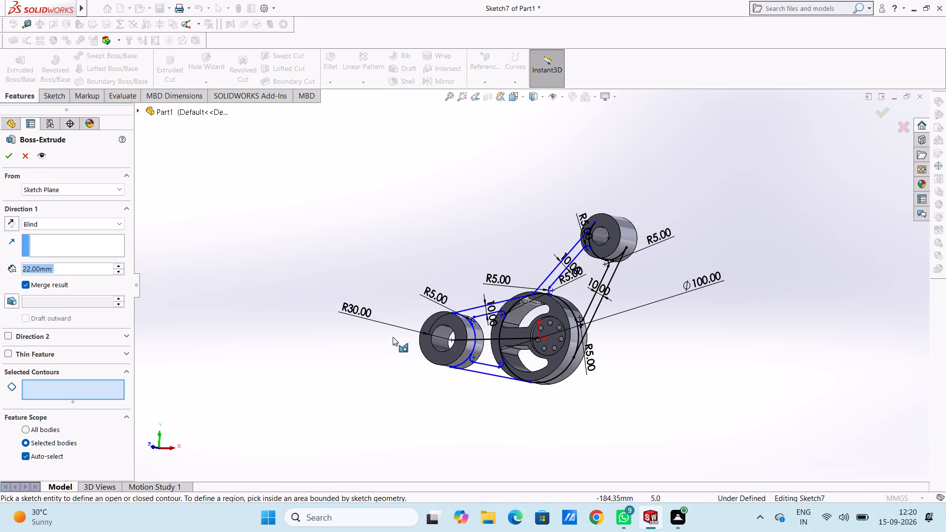
{"action": "left_click", "coordinate": [481, 348]}
{"action": "left_click", "coordinate": [478, 330]}
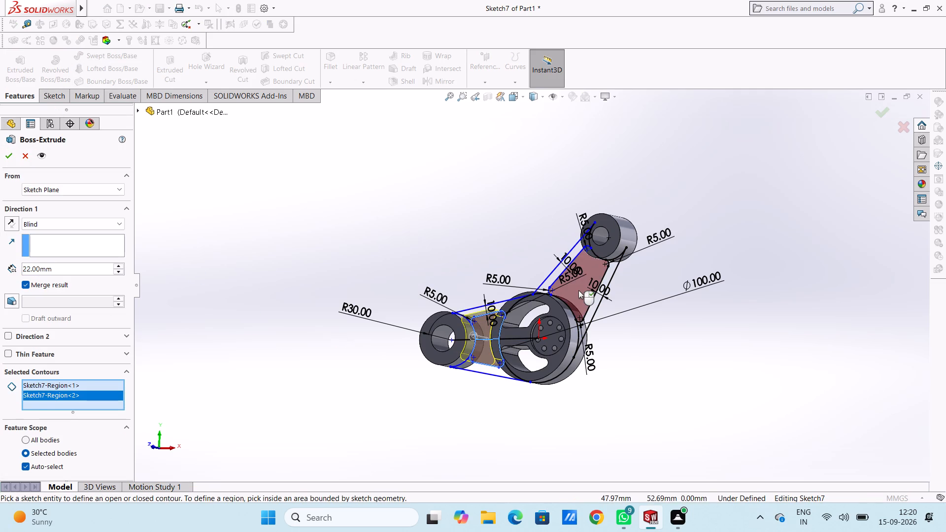
{"action": "left_click", "coordinate": [578, 290]}
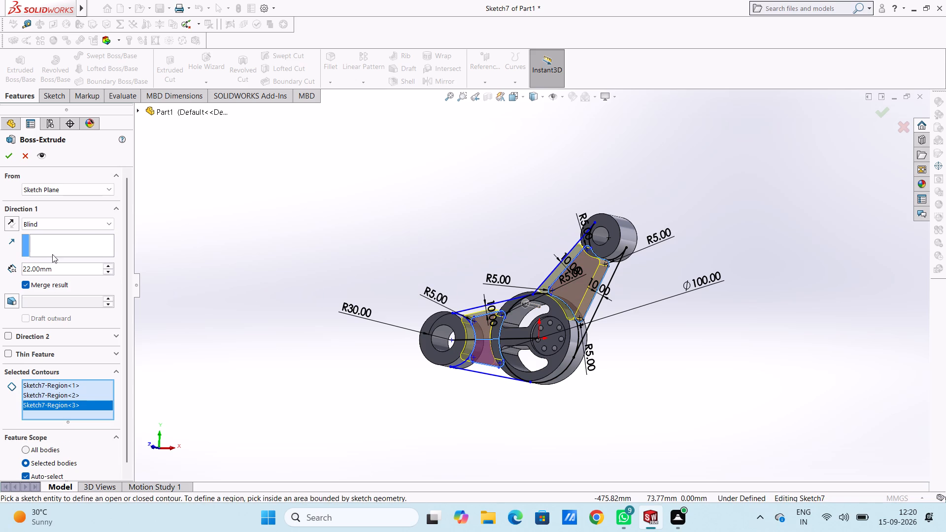
{"action": "left_click", "coordinate": [111, 227]}
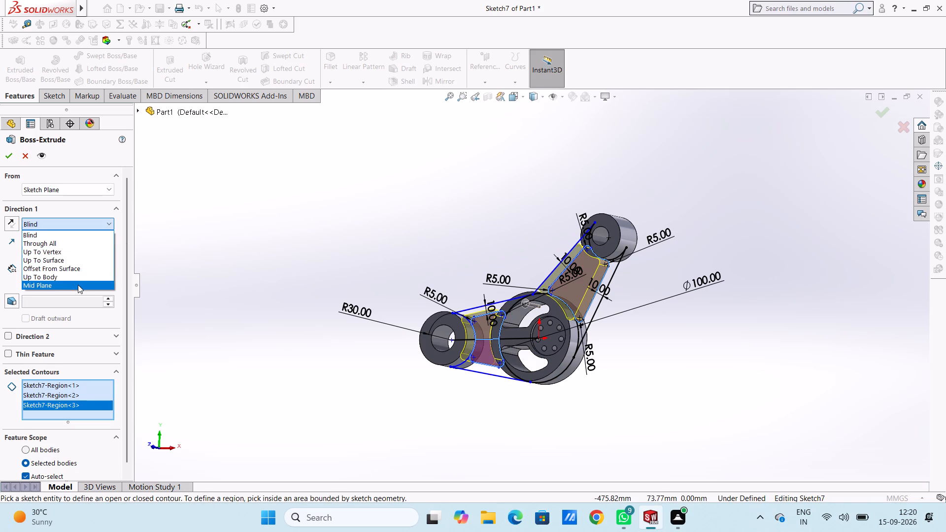
{"action": "left_click", "coordinate": [78, 285]}
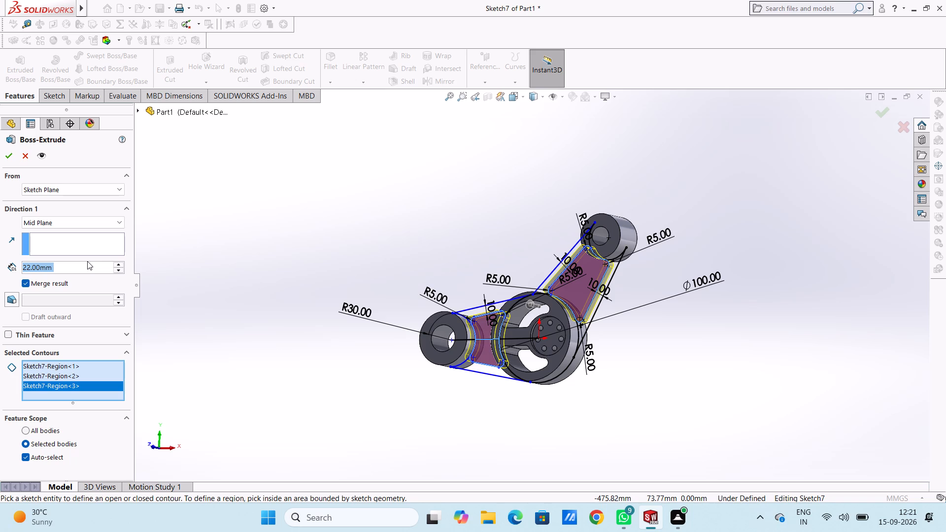
{"action": "type", "text": "20"}
{"action": "key", "text": "Return"}
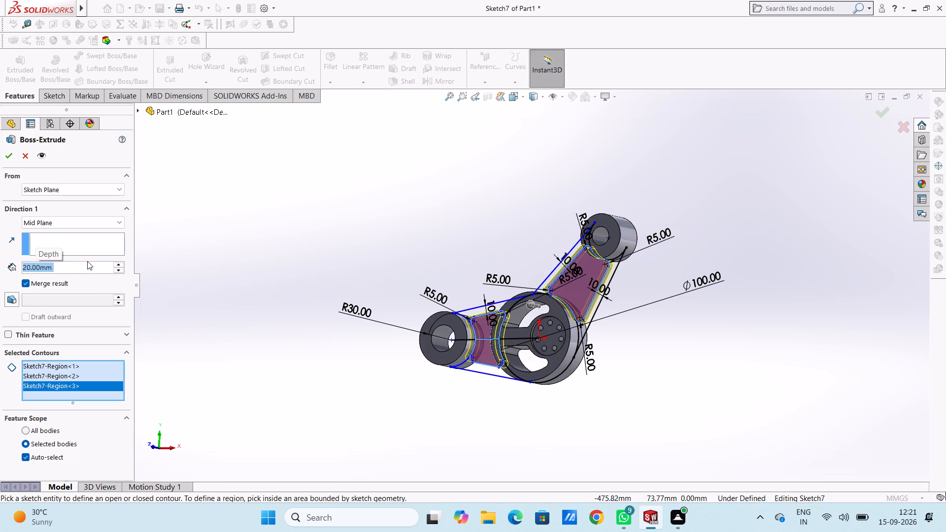
{"action": "left_click", "coordinate": [123, 223]}
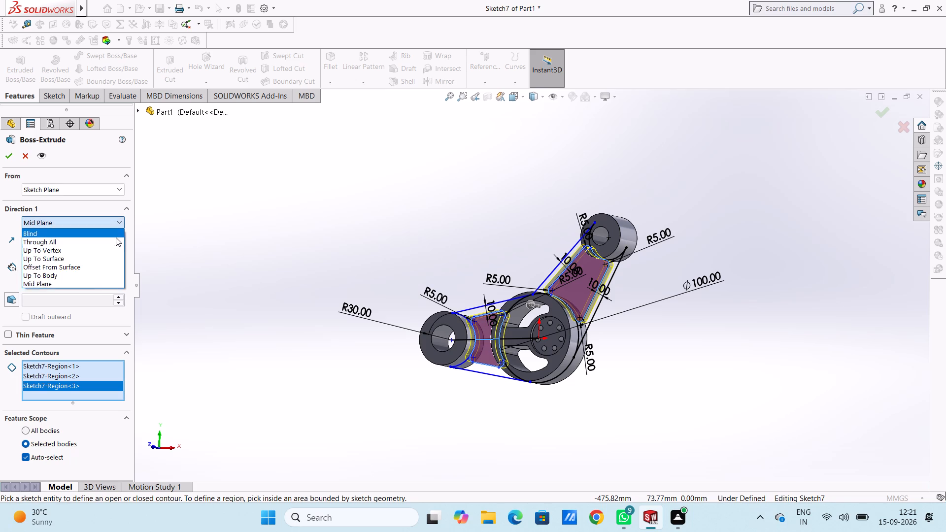
{"action": "left_click", "coordinate": [85, 285]}
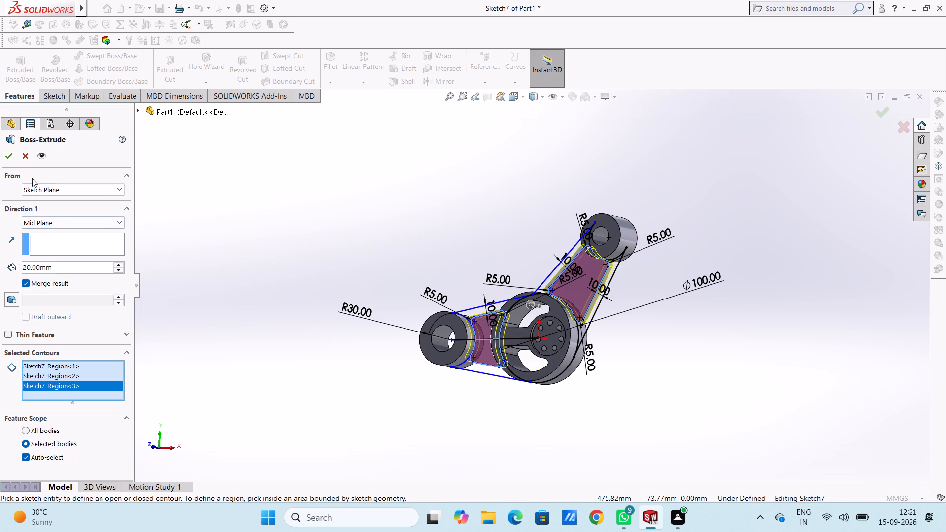
{"action": "left_click", "coordinate": [9, 156]}
{"action": "left_click", "coordinate": [309, 239]}
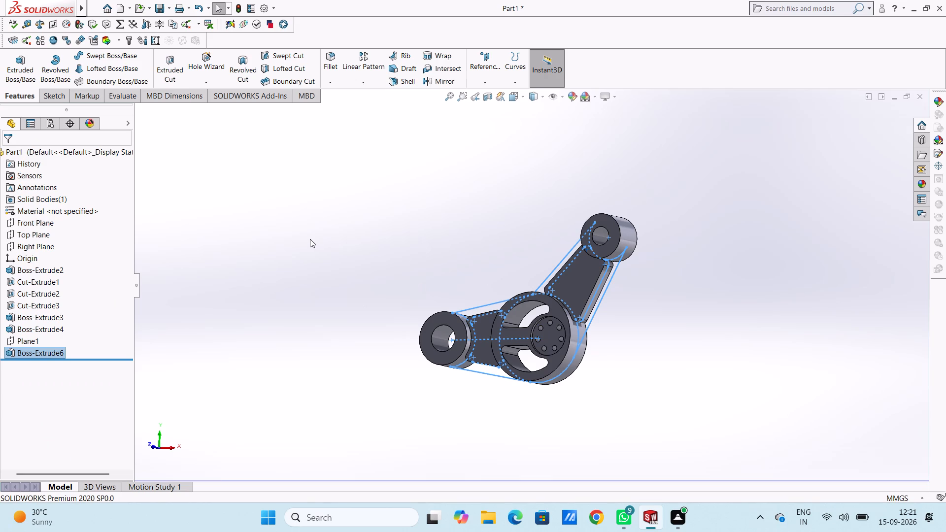
Examine the solid webs joining the disc to both rings from several angles, finishing in the front view.
{"action": "middle_click_drag", "start_coordinate": [450, 233], "coordinate": [446, 230]}
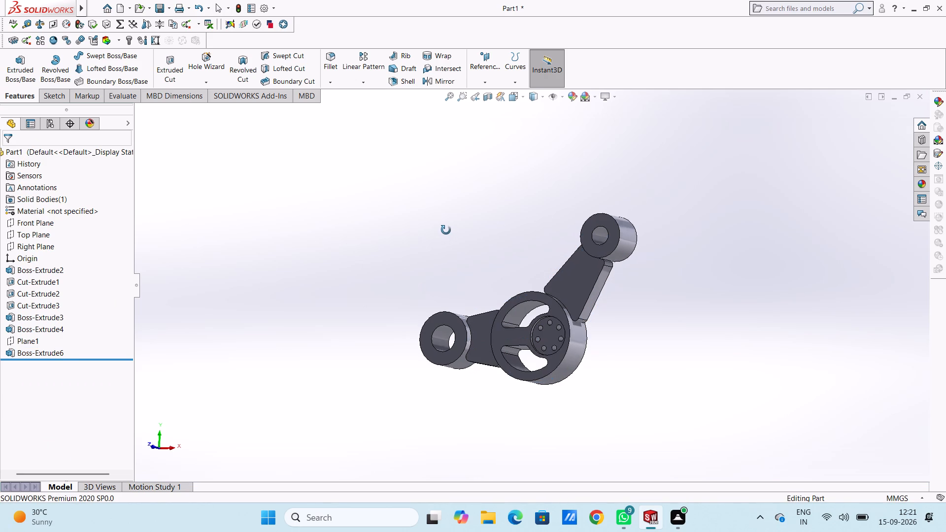
{"action": "middle_click_drag", "start_coordinate": [446, 230], "coordinate": [387, 216]}
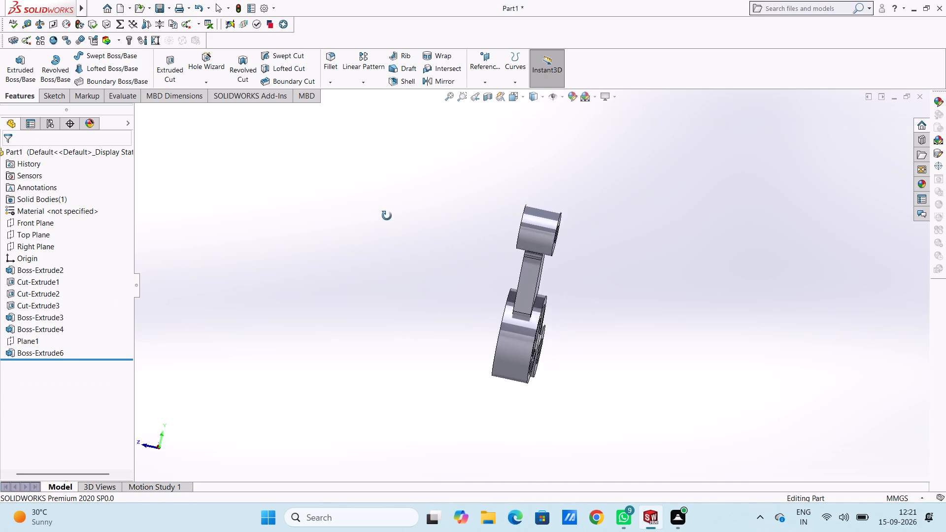
{"action": "middle_click_drag", "start_coordinate": [387, 216], "coordinate": [497, 256]}
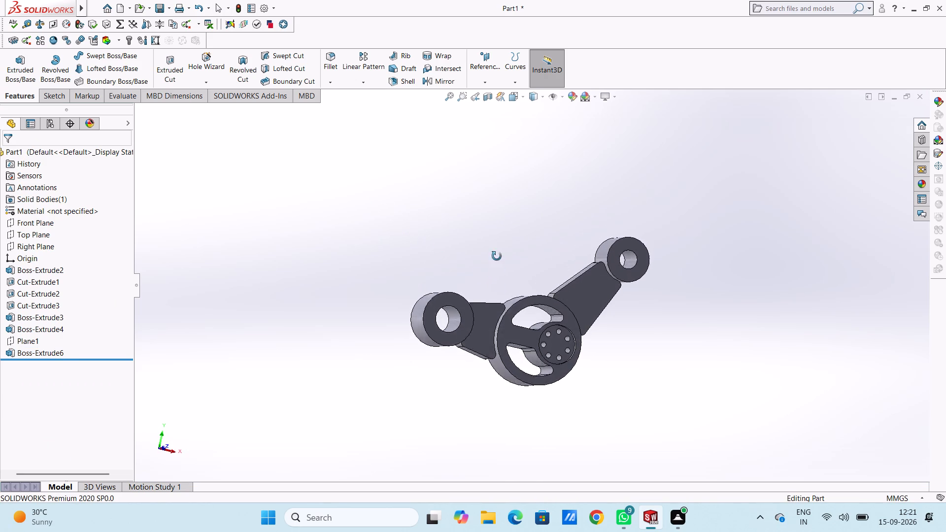
{"action": "middle_click_drag", "start_coordinate": [497, 256], "coordinate": [448, 236]}
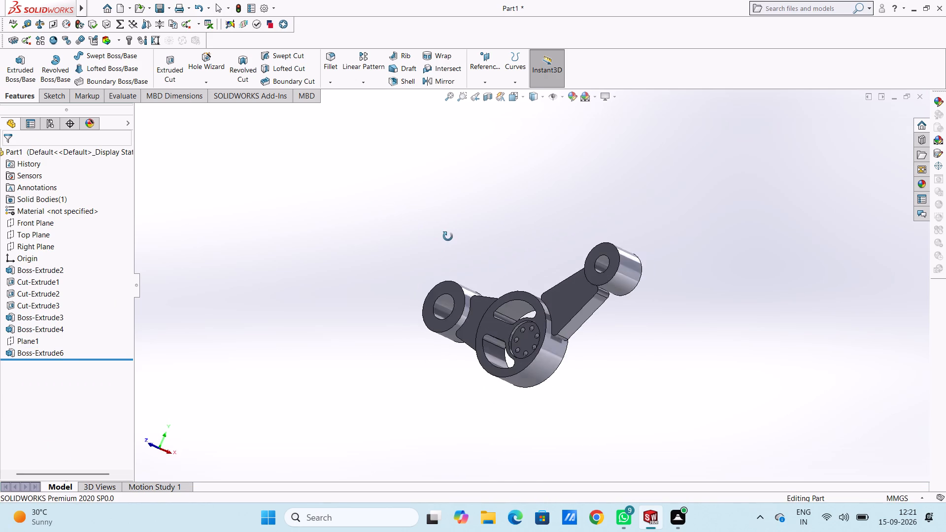
{"action": "middle_click_drag", "start_coordinate": [448, 236], "coordinate": [461, 276]}
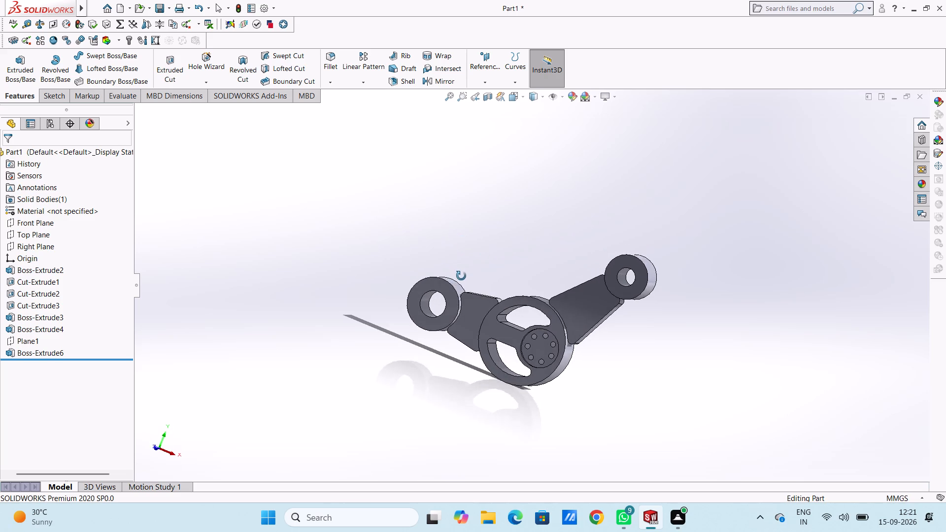
{"action": "middle_click_drag", "start_coordinate": [461, 276], "coordinate": [482, 259]}
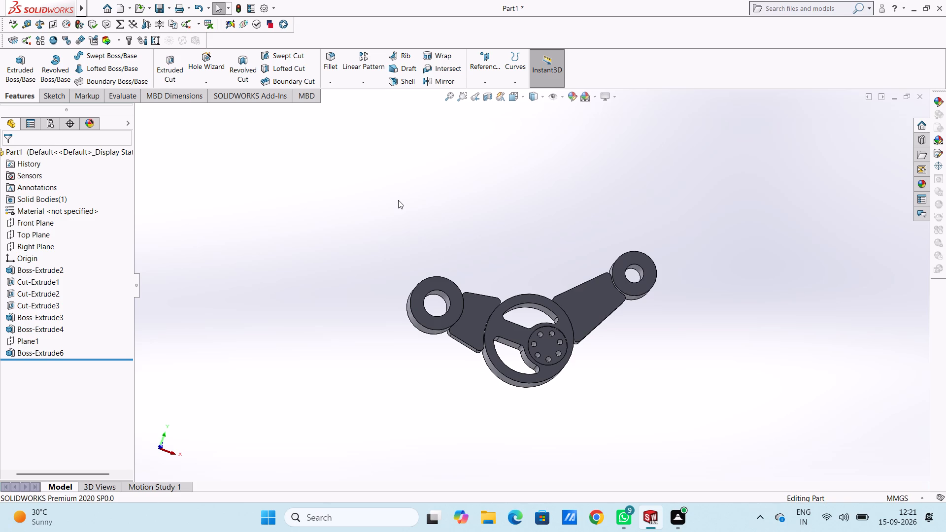
{"action": "key", "text": "ctrl+1"}
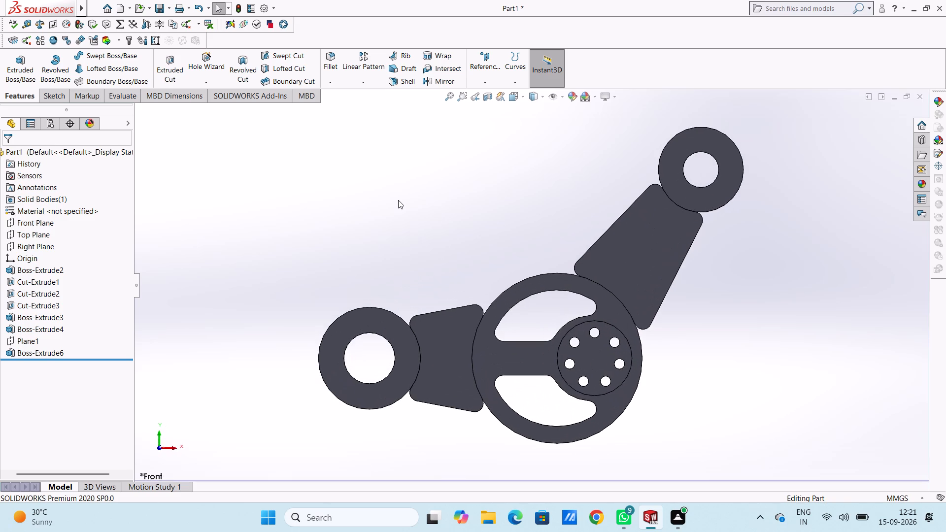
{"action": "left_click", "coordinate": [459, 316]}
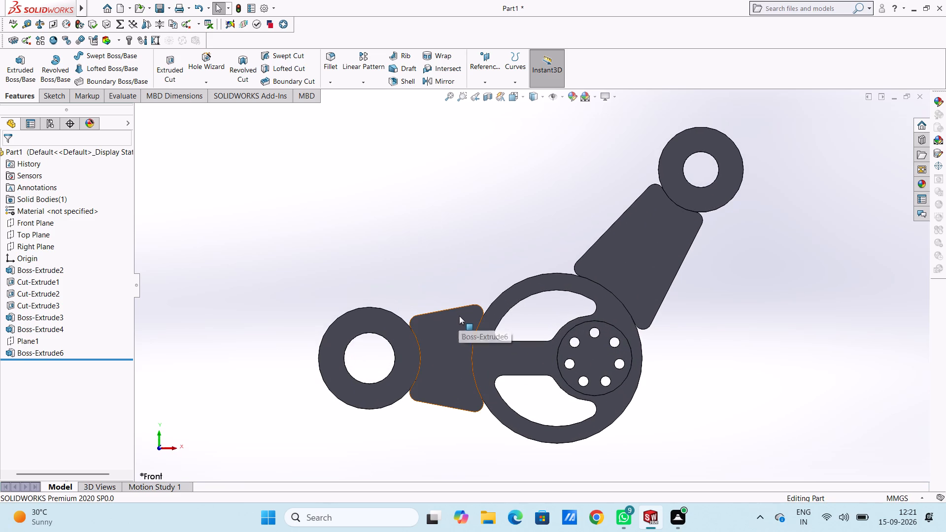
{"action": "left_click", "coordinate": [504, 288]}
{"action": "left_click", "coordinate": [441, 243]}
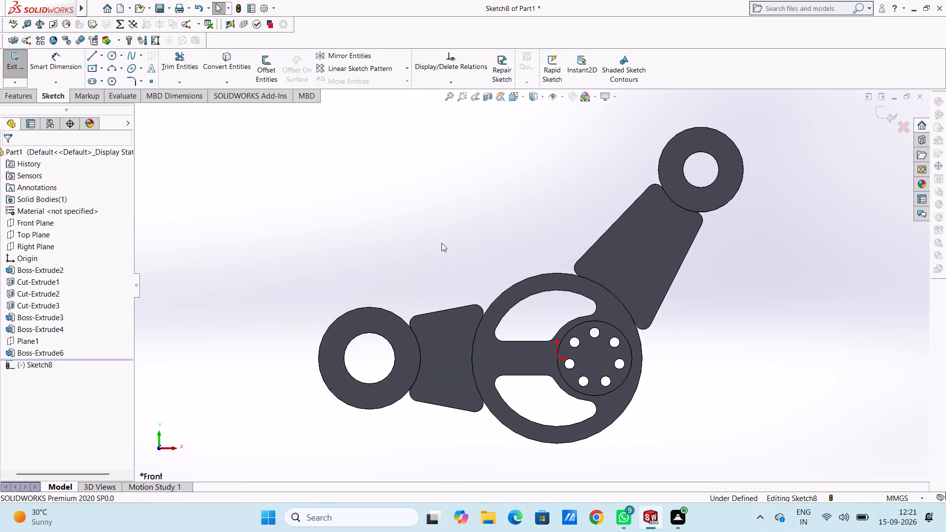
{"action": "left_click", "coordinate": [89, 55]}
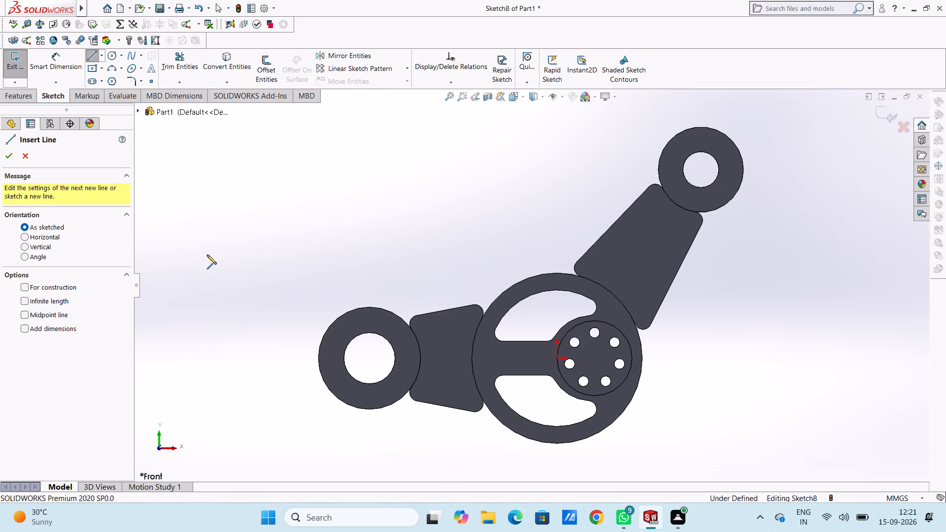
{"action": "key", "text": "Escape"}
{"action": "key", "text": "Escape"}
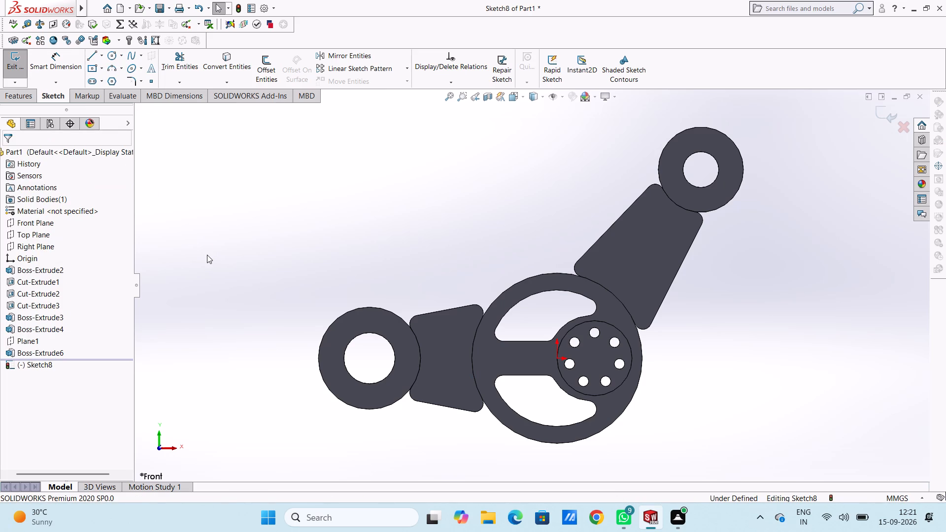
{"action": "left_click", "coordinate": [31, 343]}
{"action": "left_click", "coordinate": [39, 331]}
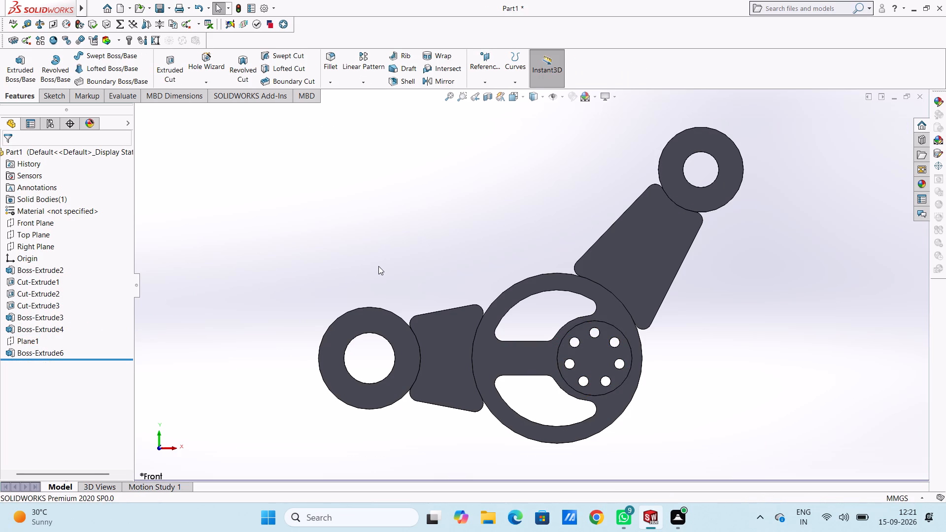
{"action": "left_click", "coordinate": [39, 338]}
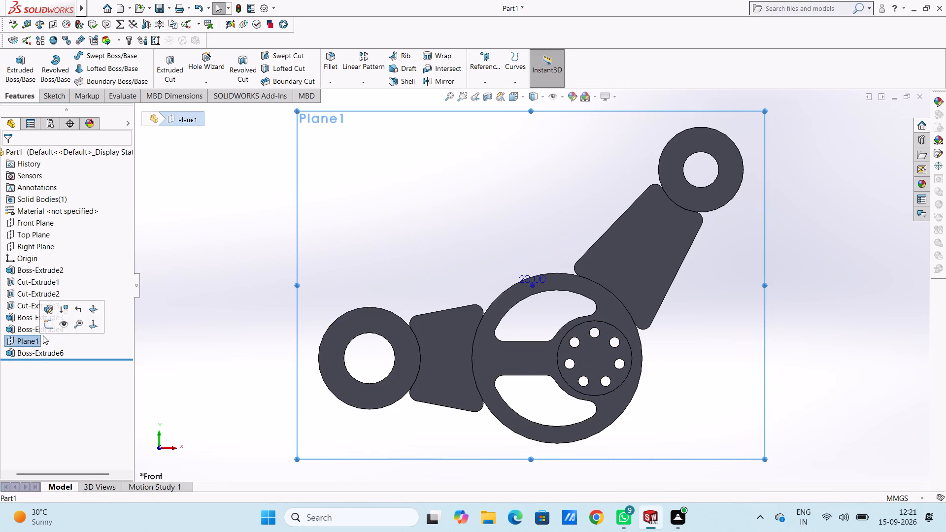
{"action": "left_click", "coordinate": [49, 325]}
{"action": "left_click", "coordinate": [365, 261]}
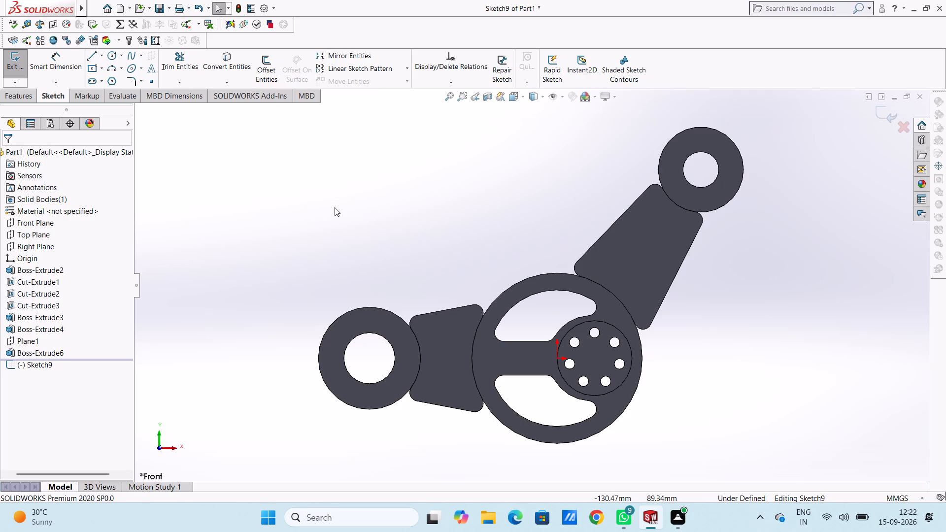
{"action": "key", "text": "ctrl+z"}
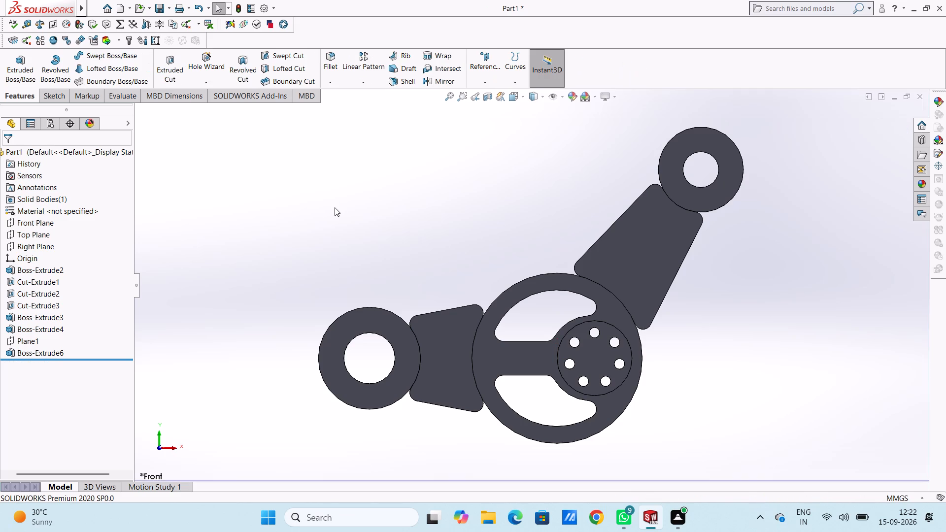
Undo the 20 mm mid-plane extrusion of the inner web regions, returning to the open arm sketch.
{"action": "key", "text": "ctrl+z"}
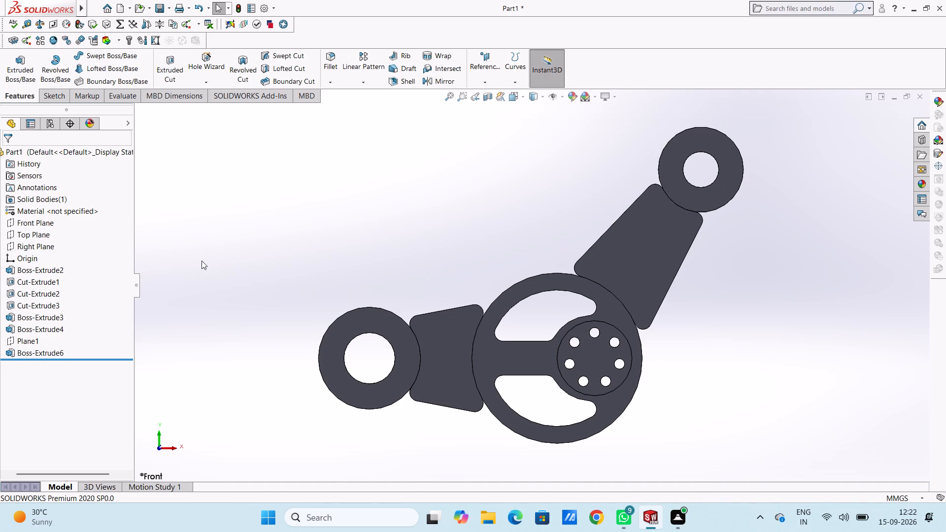
{"action": "key", "text": "ctrl+z"}
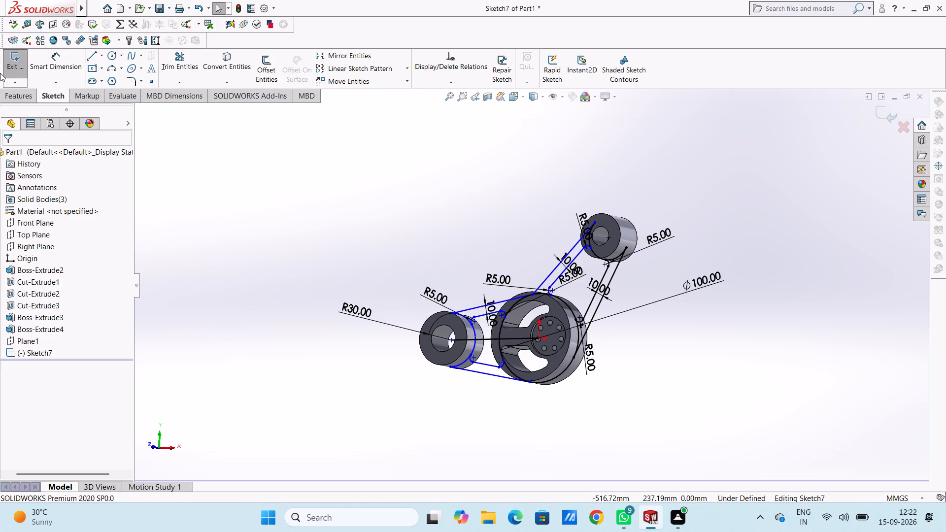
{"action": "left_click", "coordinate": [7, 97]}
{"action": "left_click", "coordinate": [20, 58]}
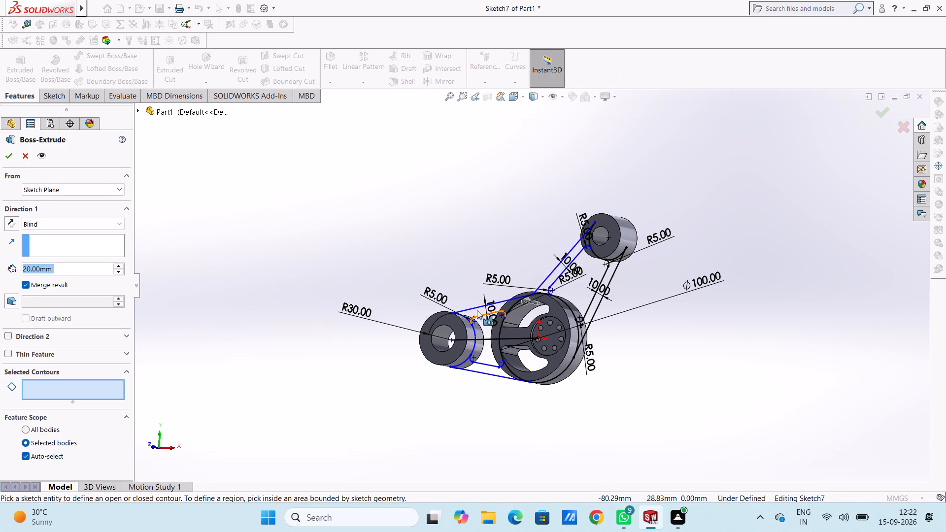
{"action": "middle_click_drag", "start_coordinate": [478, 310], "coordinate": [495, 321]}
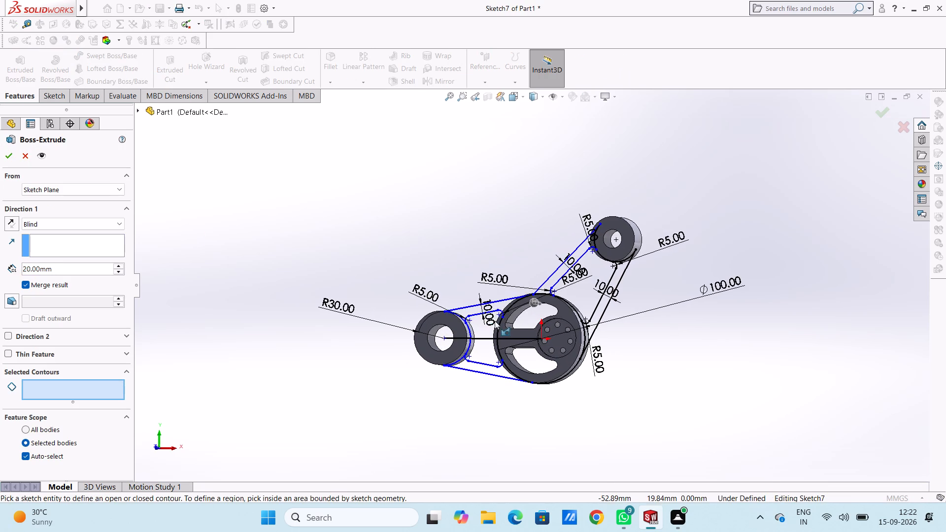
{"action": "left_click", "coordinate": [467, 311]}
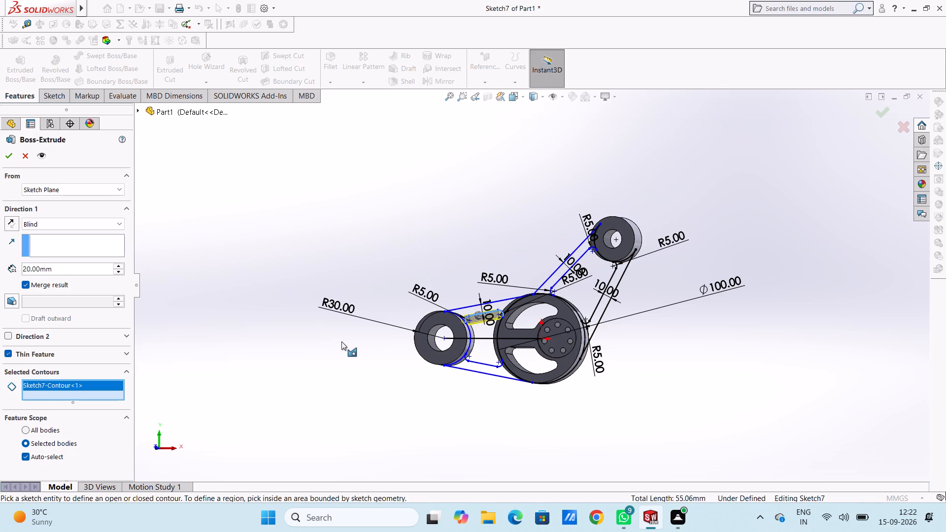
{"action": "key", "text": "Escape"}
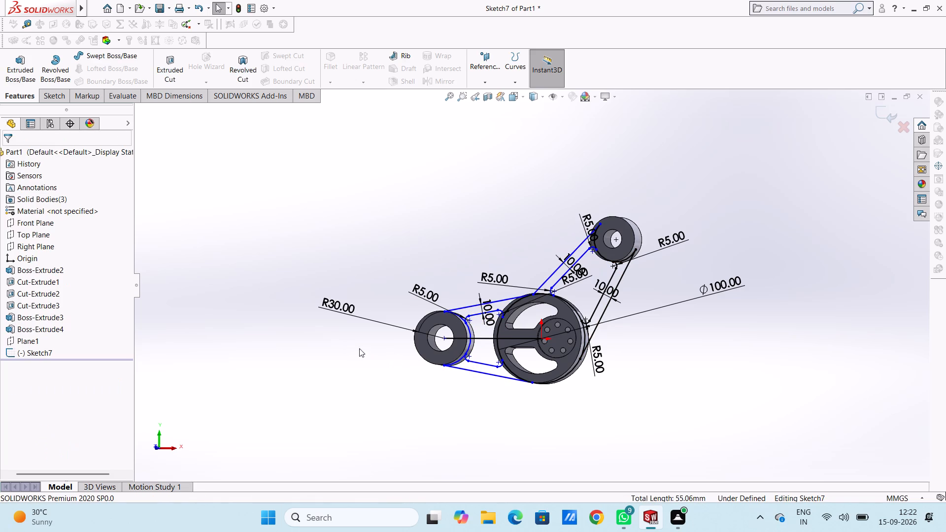
Extrude the four outer arm strips joining the disc to both rings as a merged boss, Mid Plane, 20 mm deep.
{"action": "middle_click_drag", "start_coordinate": [422, 426], "coordinate": [439, 435]}
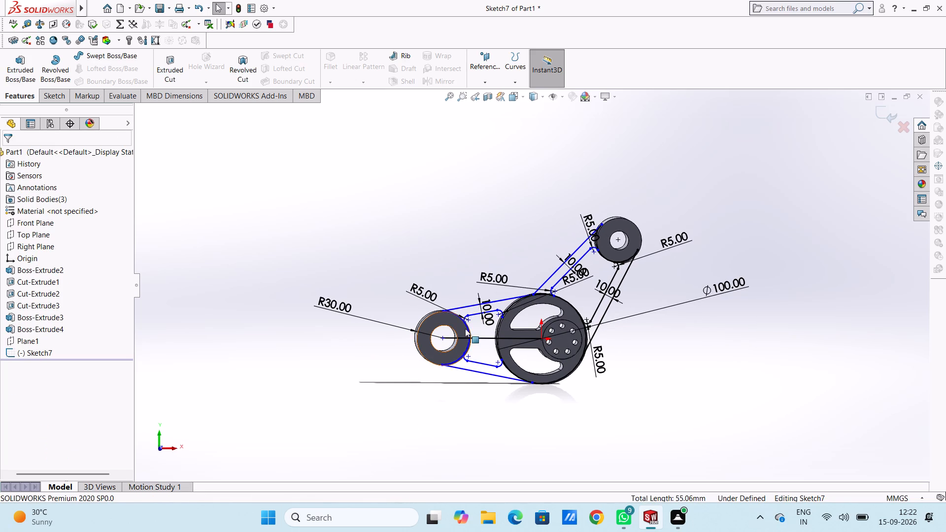
{"action": "left_click", "coordinate": [6, 63]}
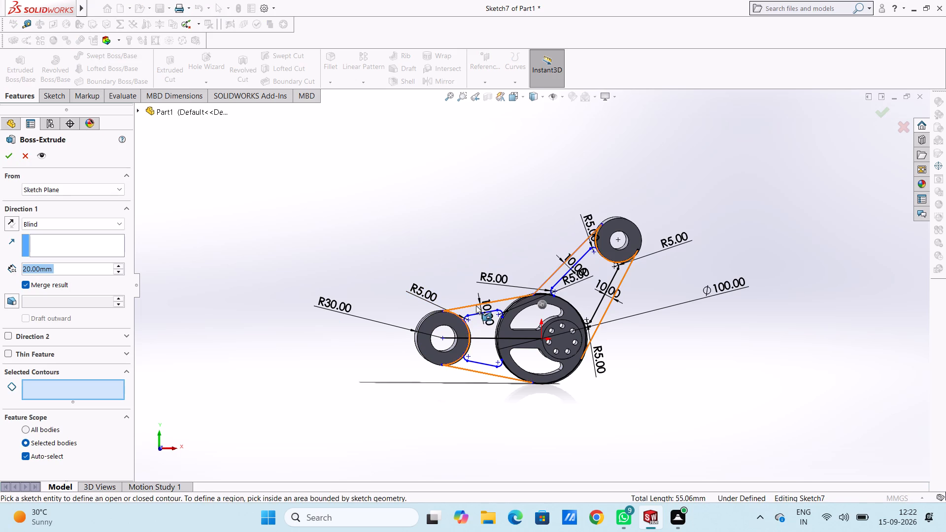
{"action": "middle_click_drag", "start_coordinate": [475, 407], "coordinate": [473, 405]}
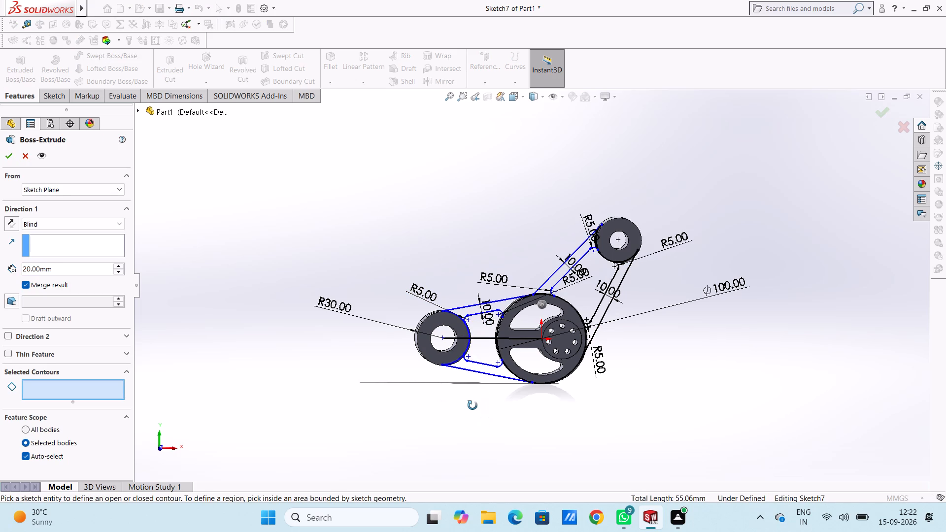
{"action": "middle_click_drag", "start_coordinate": [473, 405], "coordinate": [470, 404]}
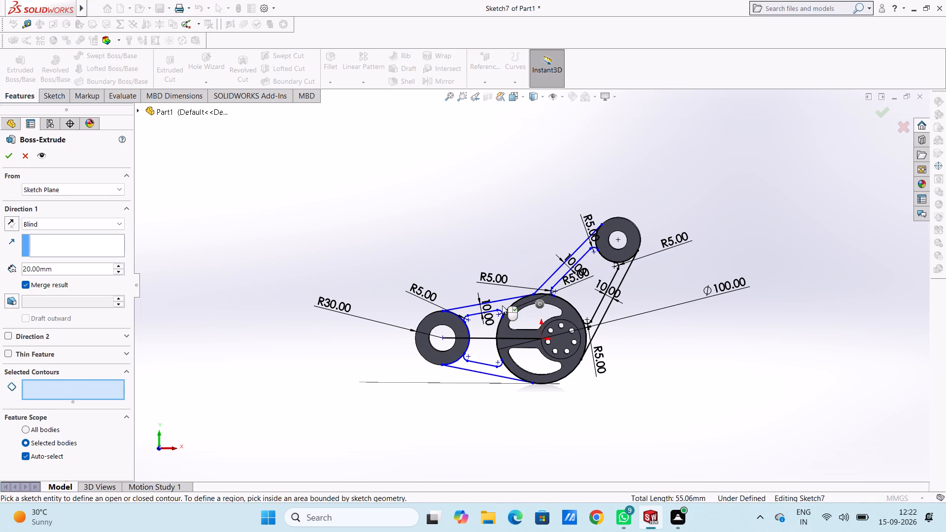
{"action": "left_click", "coordinate": [502, 305]}
{"action": "left_click", "coordinate": [494, 370]}
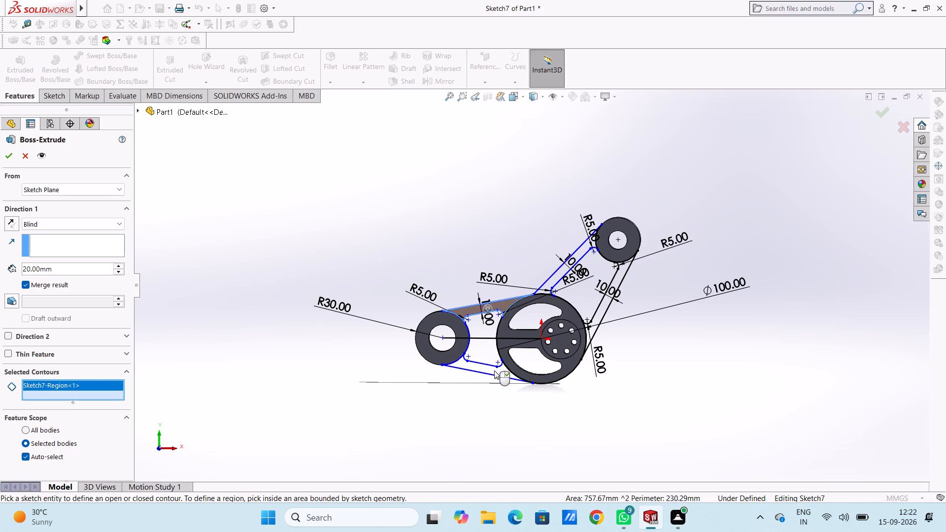
{"action": "left_click", "coordinate": [556, 278]}
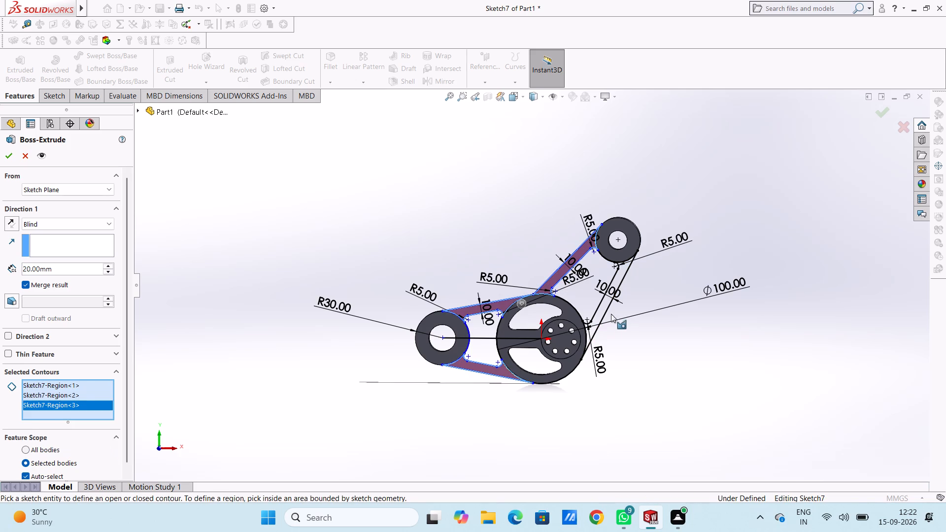
{"action": "left_click", "coordinate": [604, 308]}
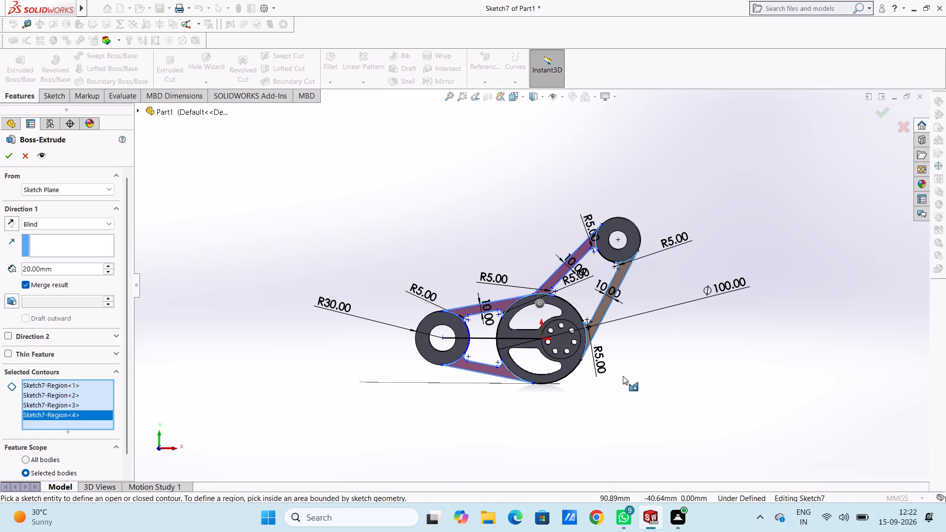
{"action": "middle_click_drag", "start_coordinate": [622, 375], "coordinate": [542, 362]}
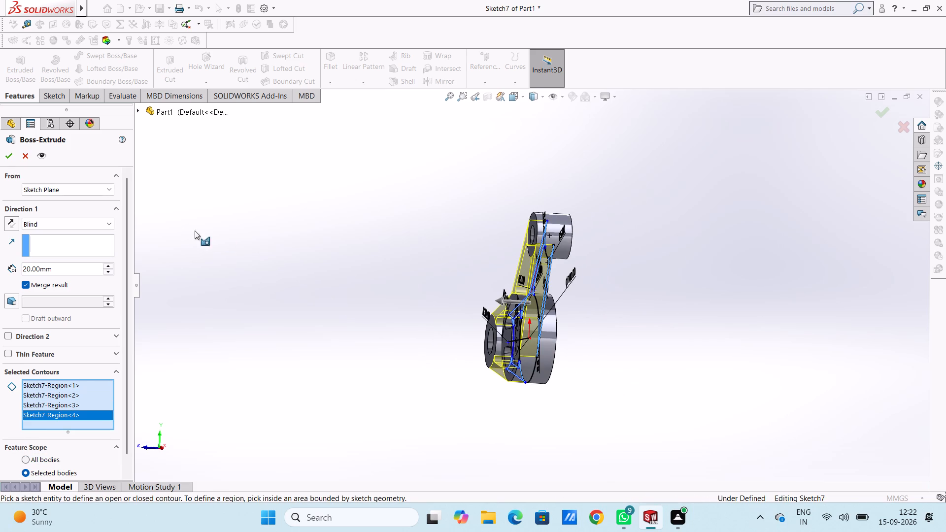
{"action": "left_click", "coordinate": [113, 223]}
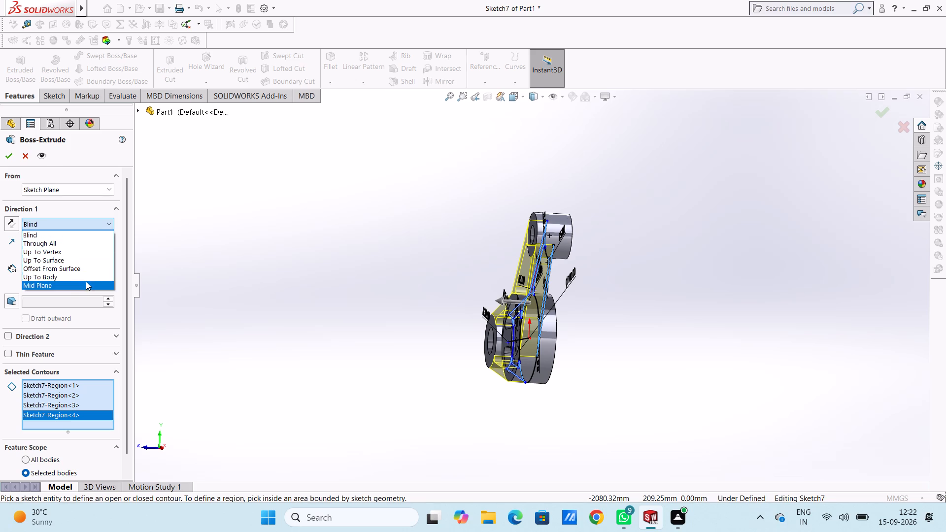
{"action": "left_click", "coordinate": [85, 283]}
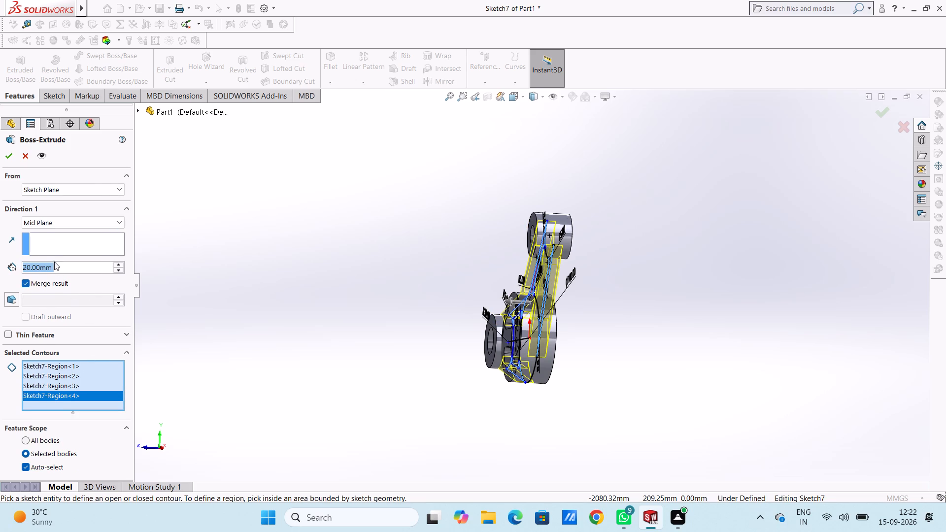
{"action": "left_click", "coordinate": [12, 159]}
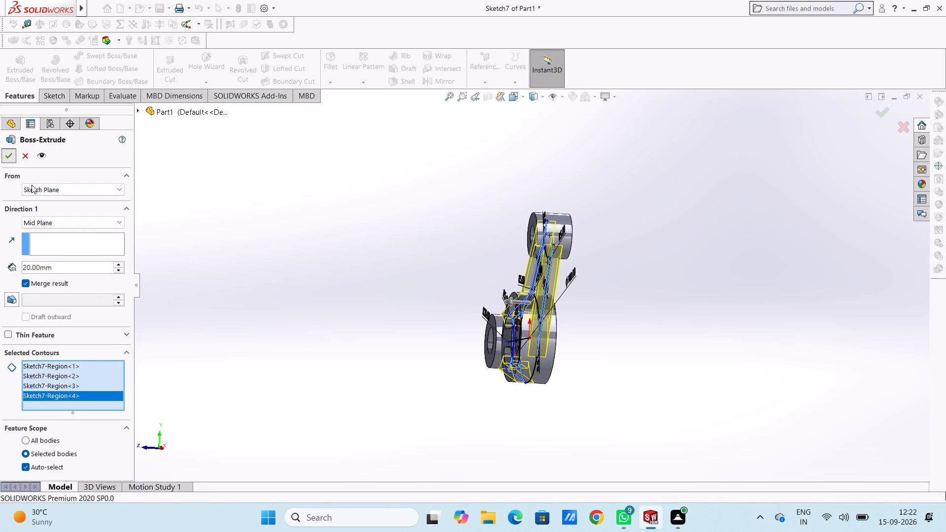
{"action": "left_click", "coordinate": [331, 302]}
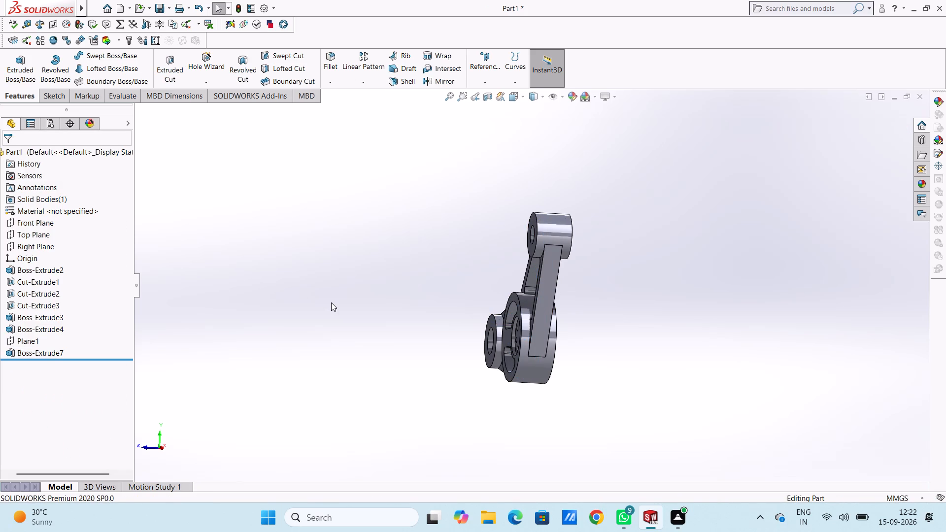
Create a reference plane offset 20 mm from the Front Plane.
{"action": "key", "text": "ctrl+1"}
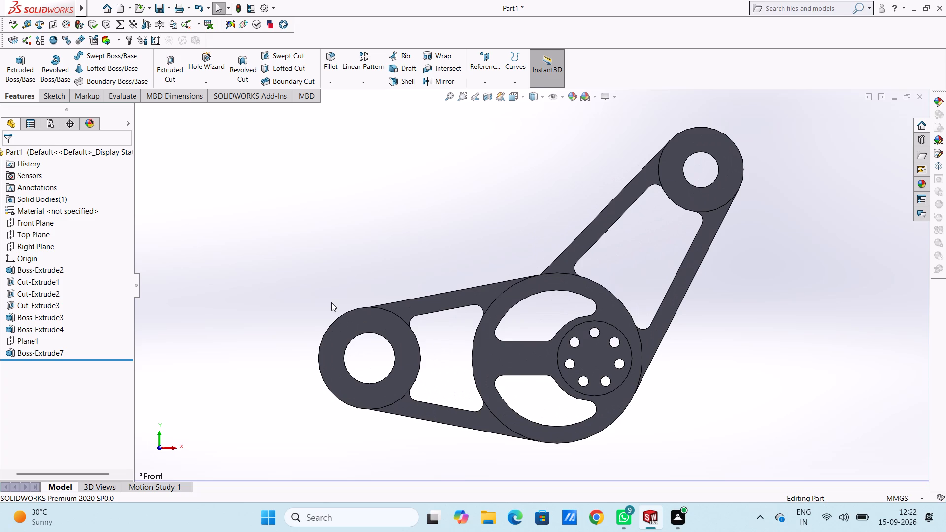
{"action": "left_click", "coordinate": [487, 65]}
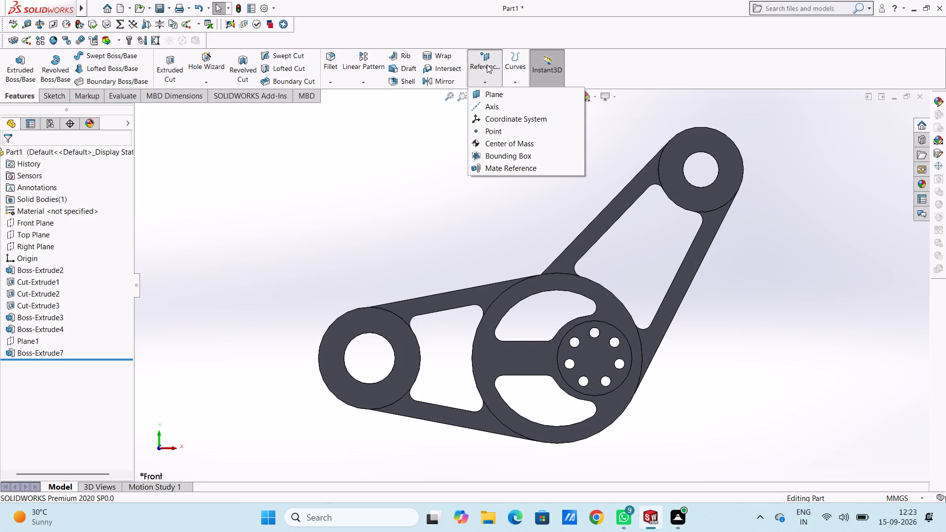
{"action": "left_click", "coordinate": [489, 94]}
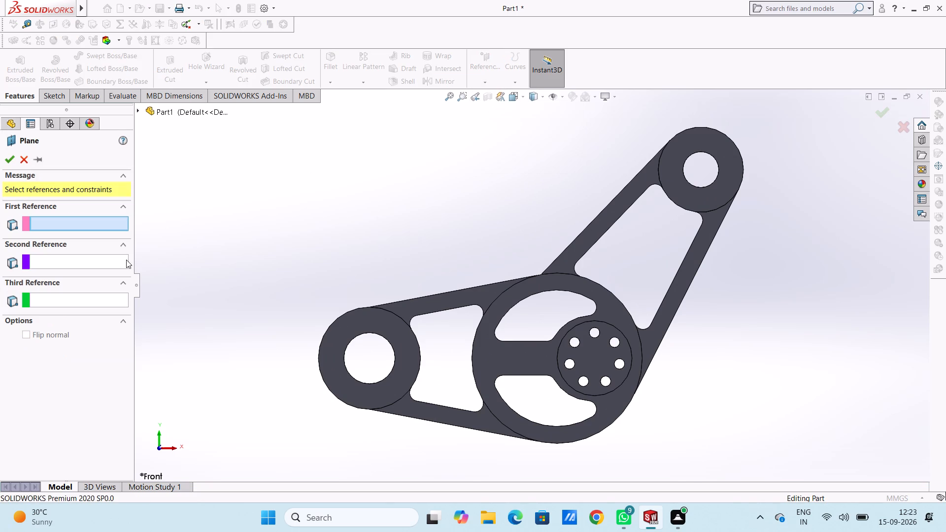
{"action": "left_click", "coordinate": [141, 111]}
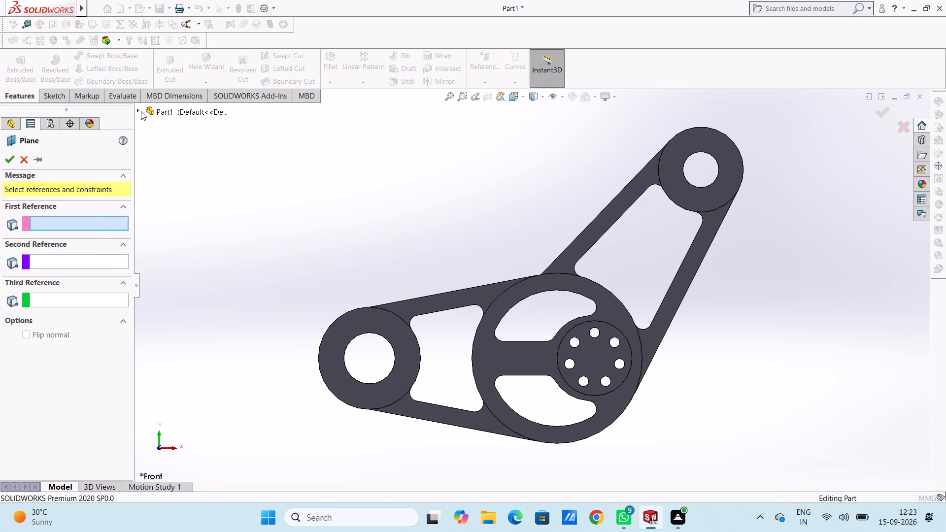
{"action": "left_click", "coordinate": [171, 178]}
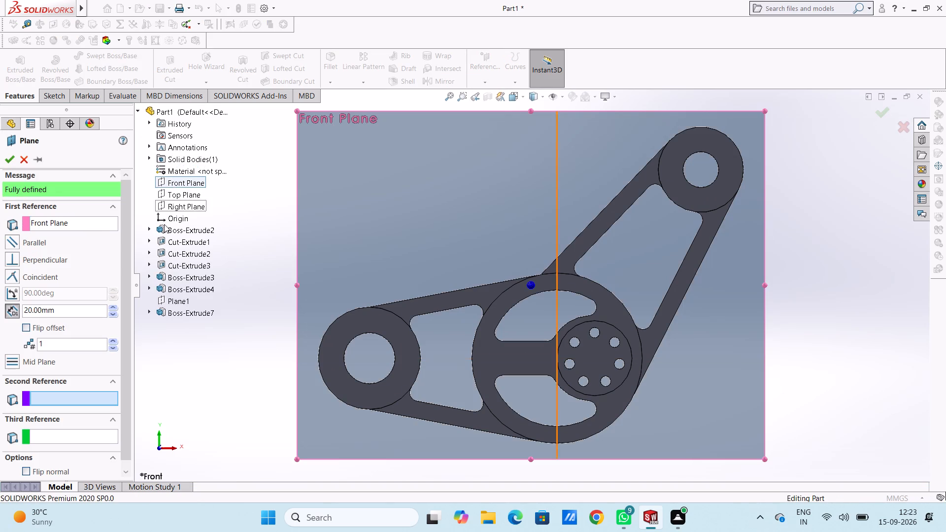
{"action": "left_click", "coordinate": [7, 160]}
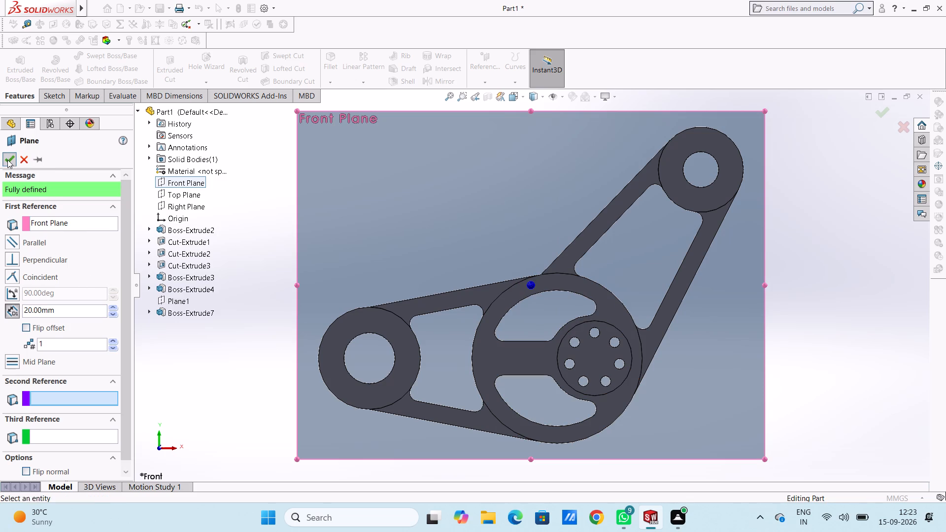
{"action": "left_click", "coordinate": [224, 243]}
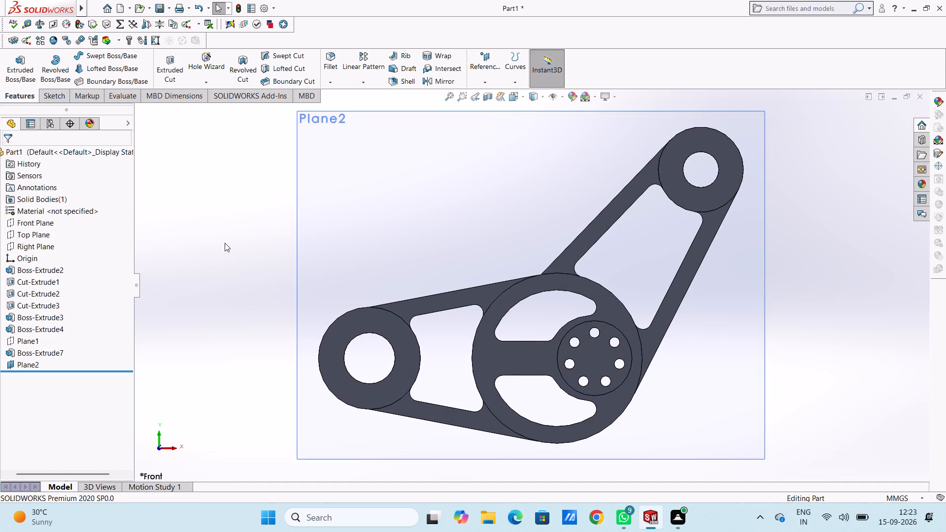
Start a sketch on the new offset plane and trace the upper fillet beside the left ring with a 3 Point Arc.
{"action": "key", "text": "ctrl+5"}
{"action": "key", "text": "ctrl+1"}
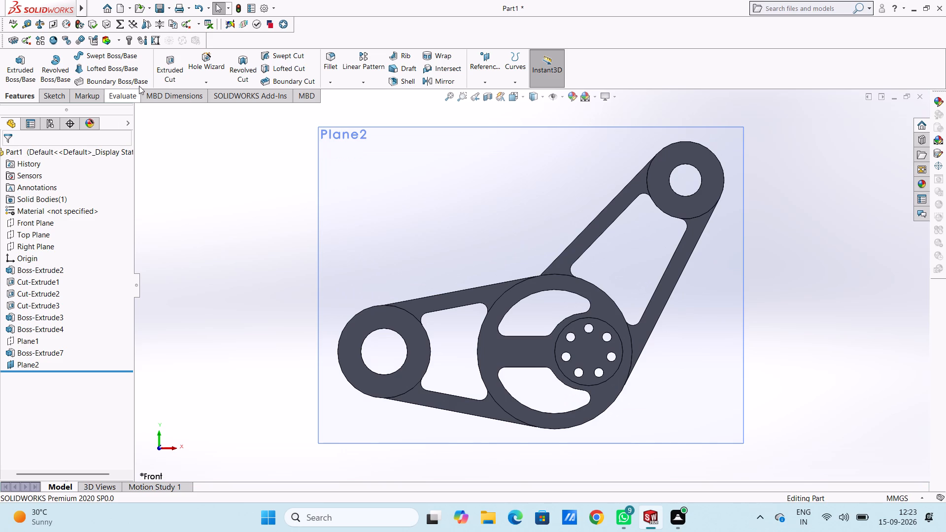
{"action": "left_click", "coordinate": [397, 237]}
{"action": "left_click", "coordinate": [438, 208]}
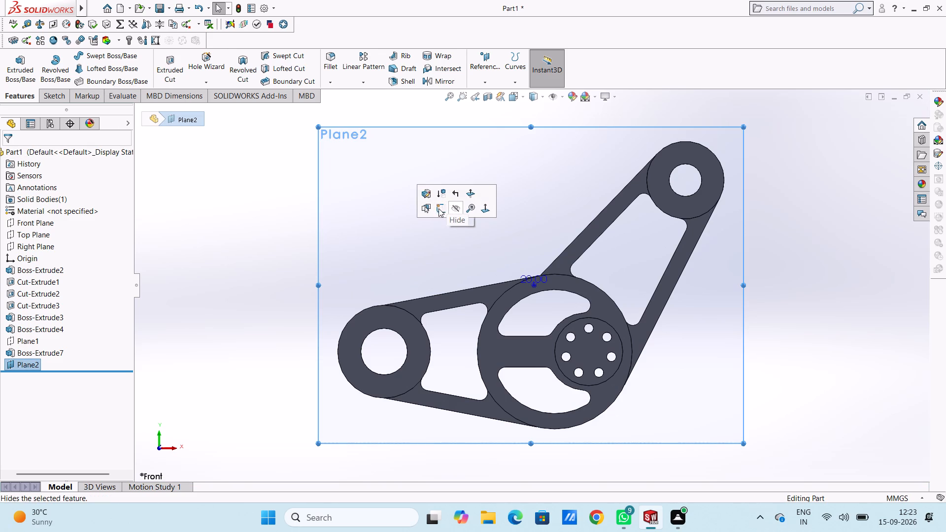
{"action": "left_click", "coordinate": [132, 211]}
{"action": "left_click", "coordinate": [179, 223]}
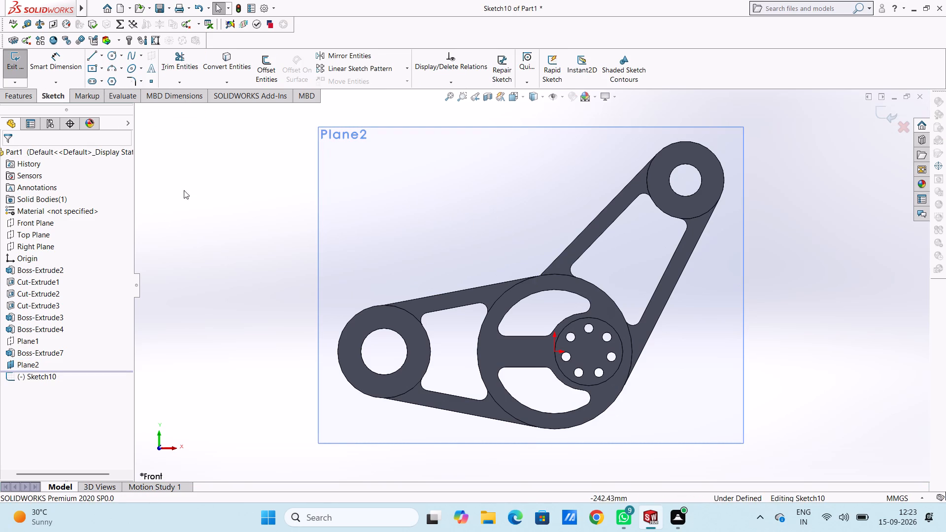
{"action": "left_click", "coordinate": [112, 68]}
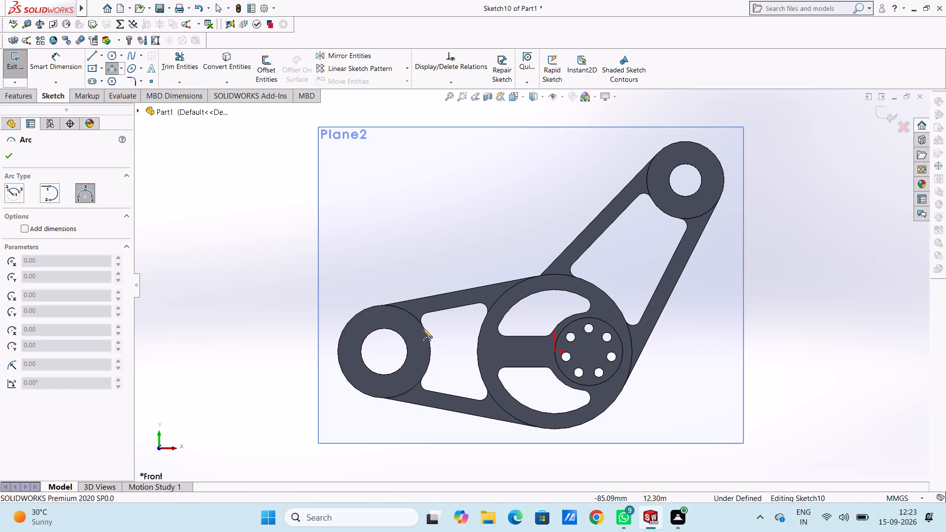
{"action": "left_click", "coordinate": [424, 326]}
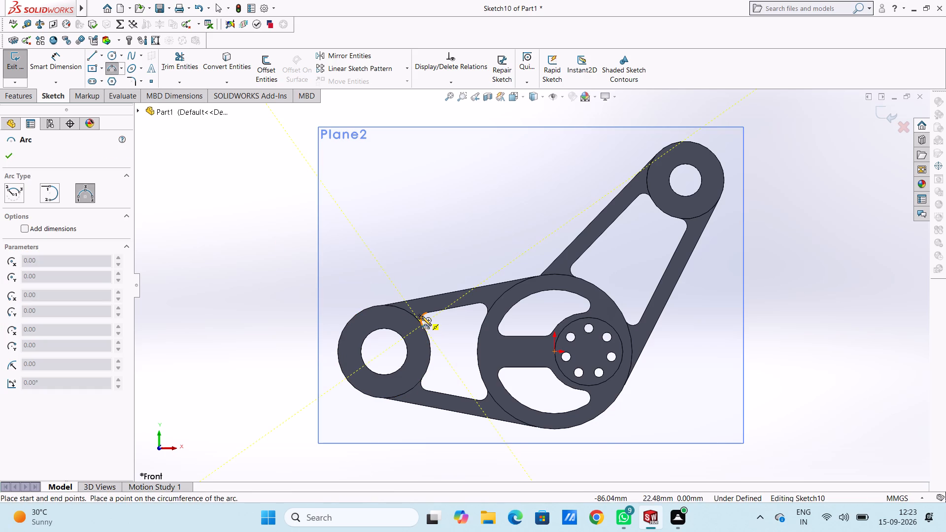
{"action": "left_click", "coordinate": [427, 311]}
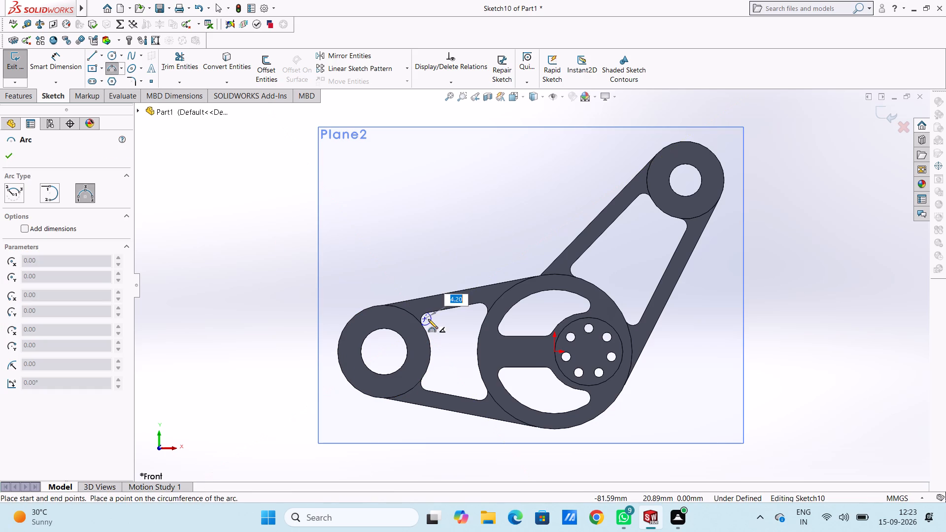
{"action": "left_click", "coordinate": [422, 315]}
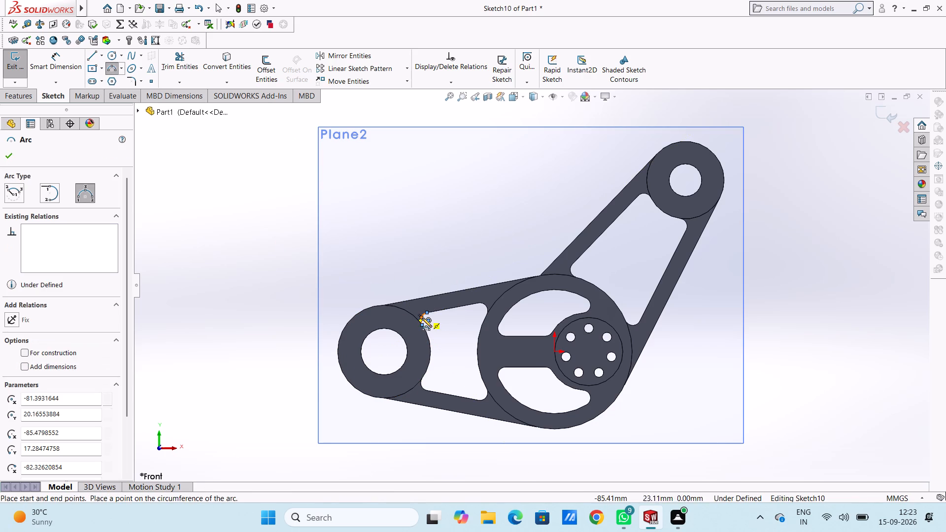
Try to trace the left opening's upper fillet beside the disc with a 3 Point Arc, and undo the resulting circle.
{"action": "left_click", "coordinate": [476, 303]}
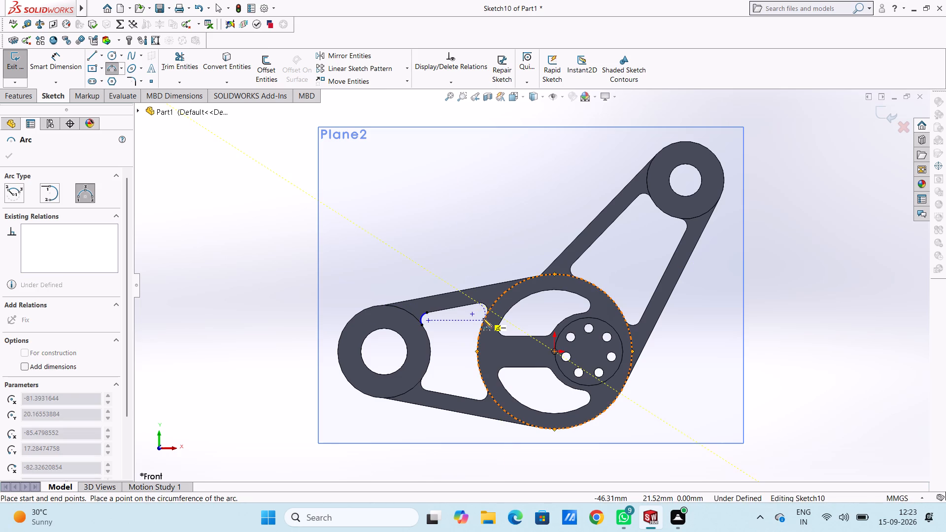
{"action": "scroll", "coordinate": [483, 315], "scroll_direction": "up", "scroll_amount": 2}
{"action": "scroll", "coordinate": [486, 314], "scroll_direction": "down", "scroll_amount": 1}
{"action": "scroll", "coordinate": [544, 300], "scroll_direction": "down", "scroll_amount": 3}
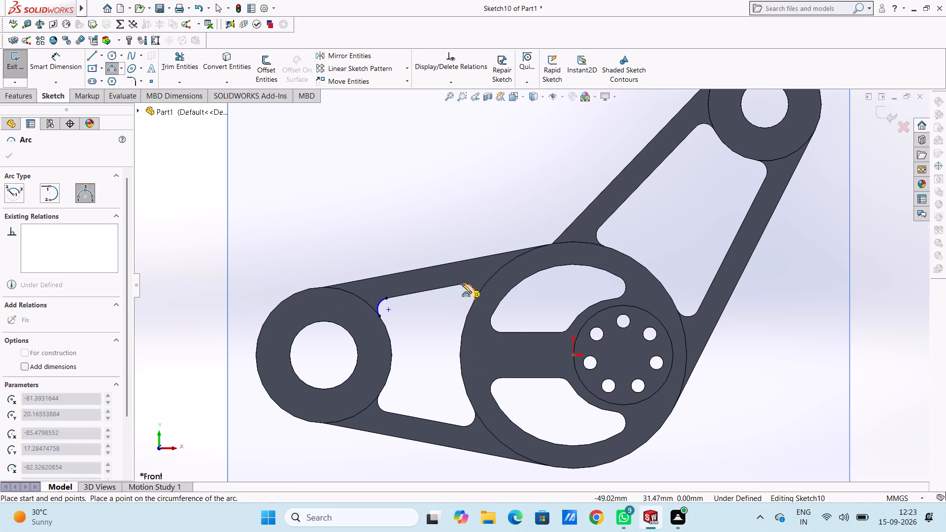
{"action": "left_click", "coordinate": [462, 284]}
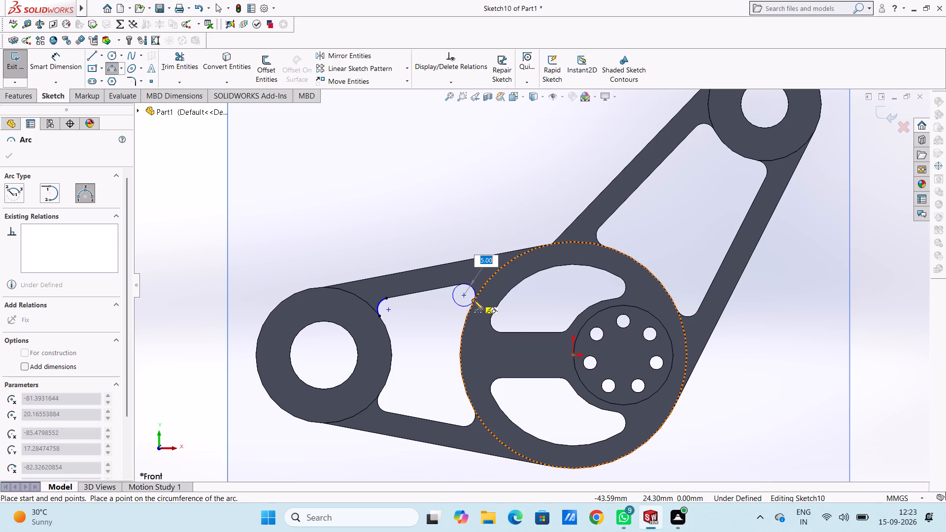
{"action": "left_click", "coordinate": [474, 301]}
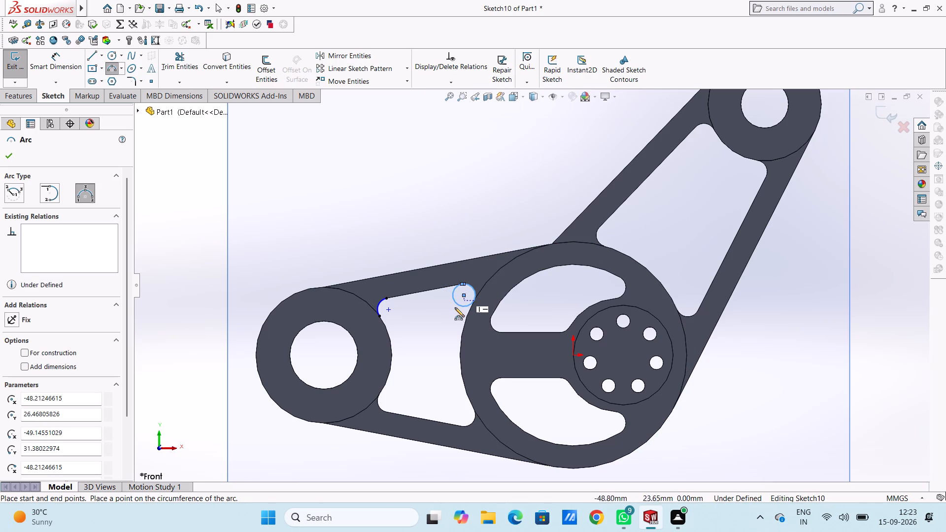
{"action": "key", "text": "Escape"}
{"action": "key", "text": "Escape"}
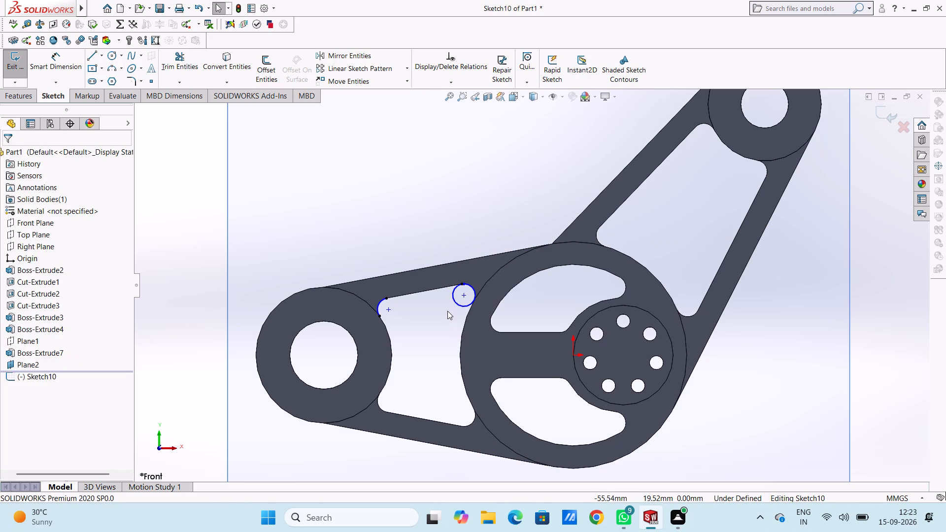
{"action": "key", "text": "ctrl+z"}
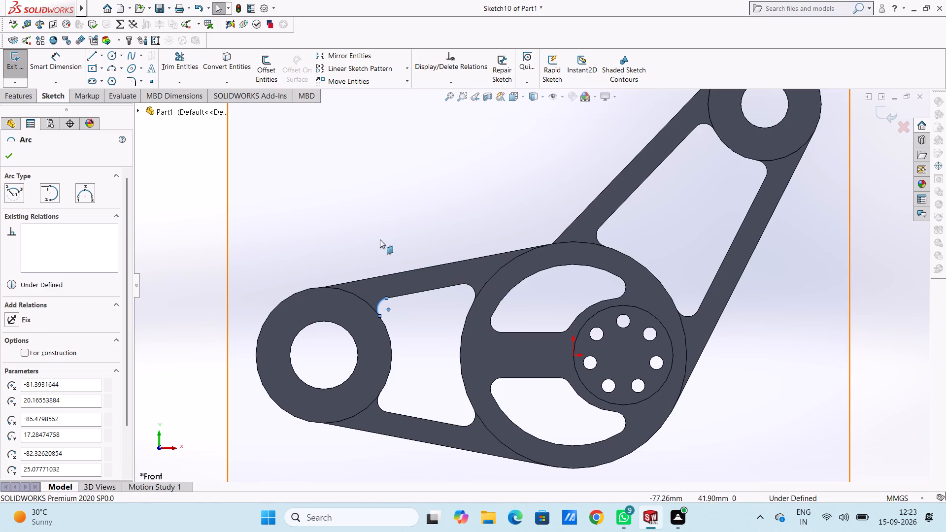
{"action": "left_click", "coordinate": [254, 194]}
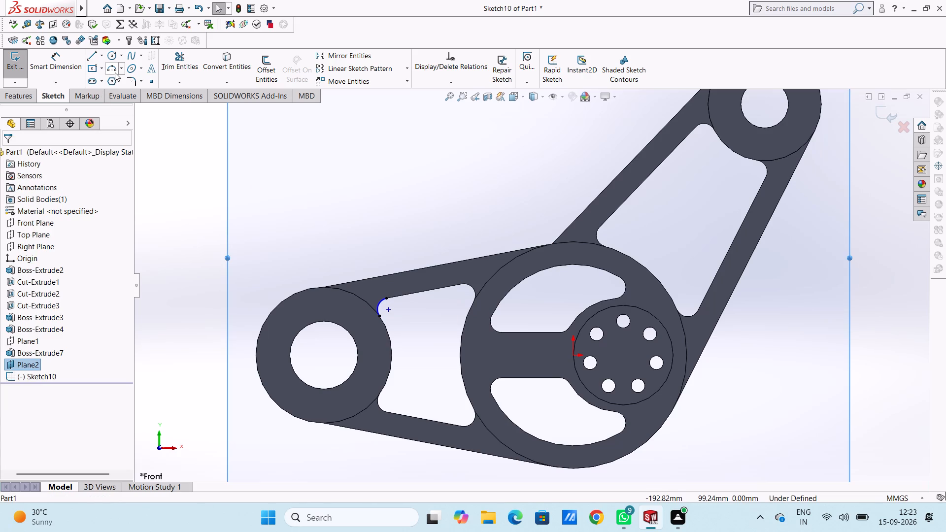
Trace the left opening's three remaining fillets with 3 Point Arcs: upper beside the disc, lower beside the ring, lower beside the disc.
{"action": "left_click", "coordinate": [114, 71]}
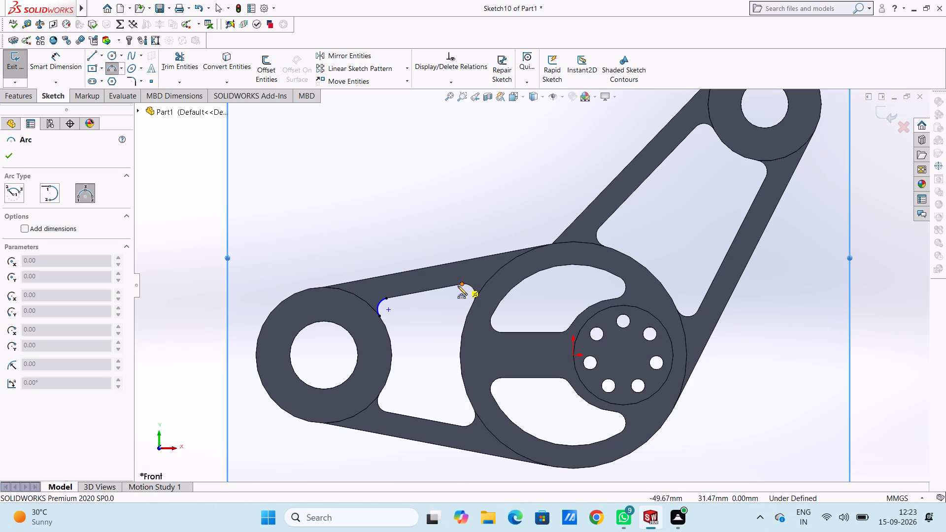
{"action": "left_click", "coordinate": [462, 284]}
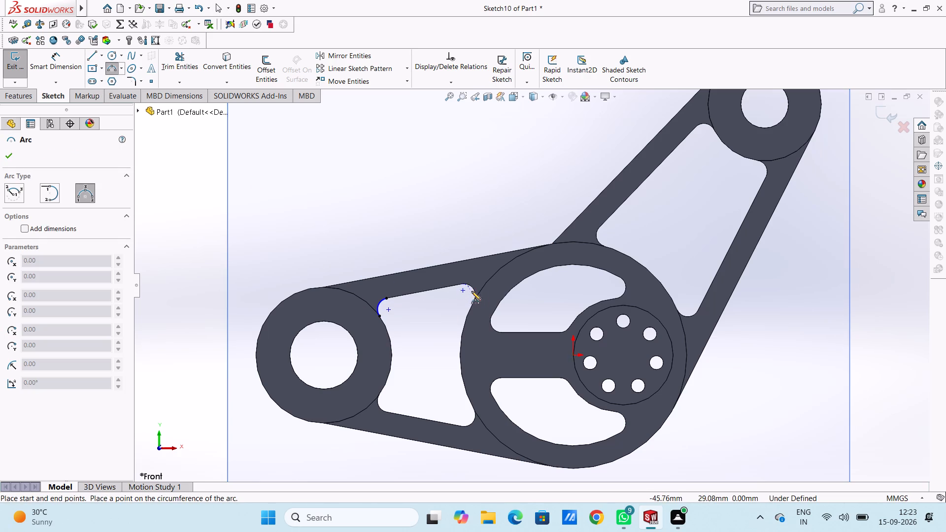
{"action": "left_click", "coordinate": [473, 300]}
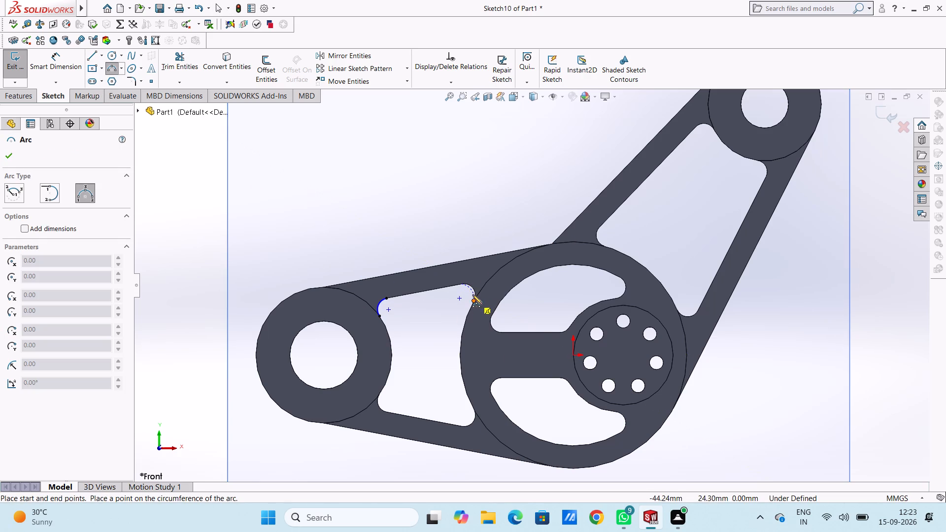
{"action": "left_click", "coordinate": [473, 293]}
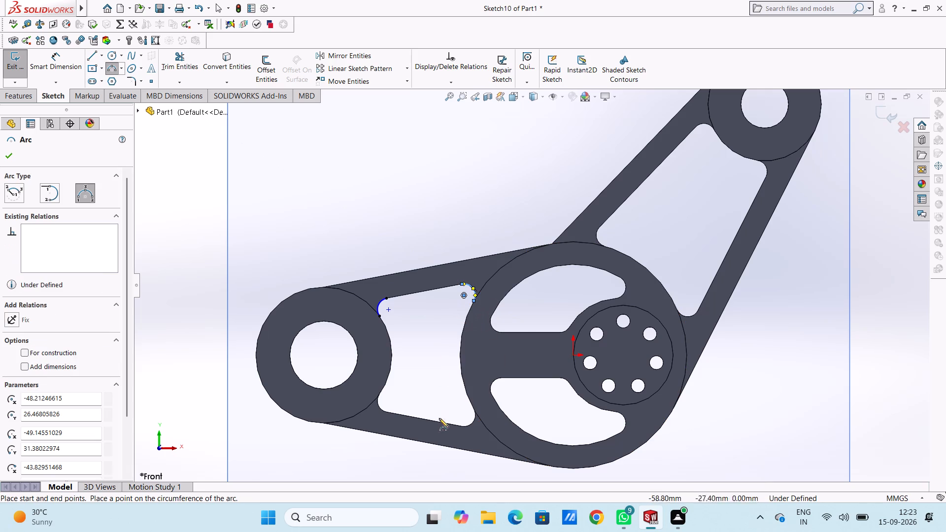
{"action": "left_click", "coordinate": [379, 395]}
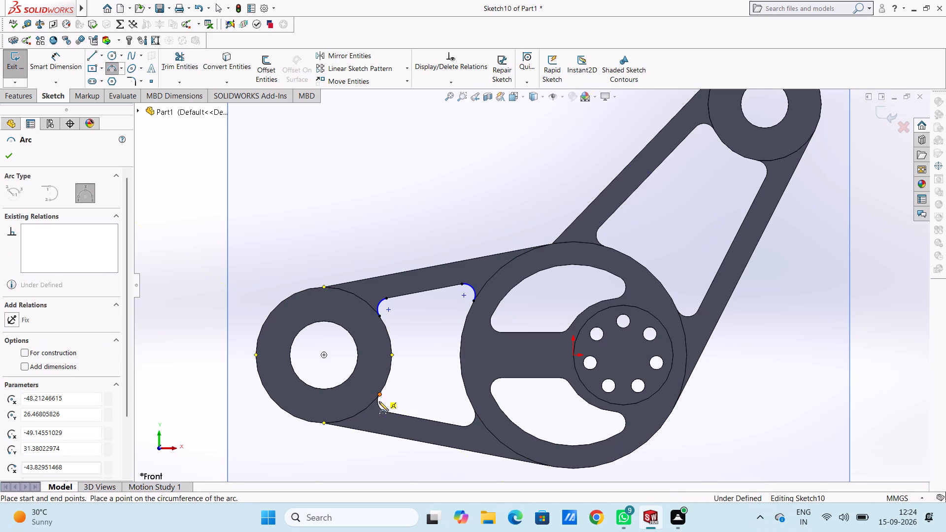
{"action": "left_click", "coordinate": [388, 411]}
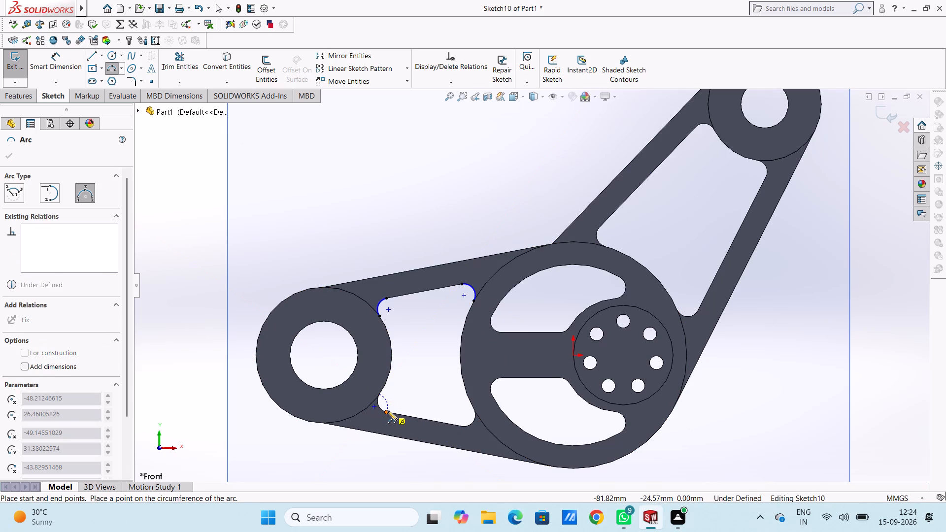
{"action": "left_click", "coordinate": [381, 411]}
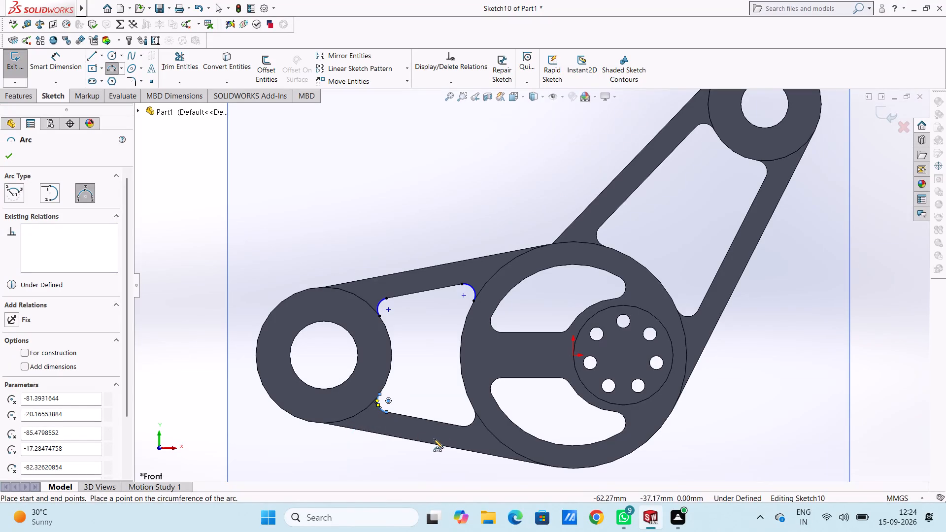
{"action": "left_click", "coordinate": [461, 427]}
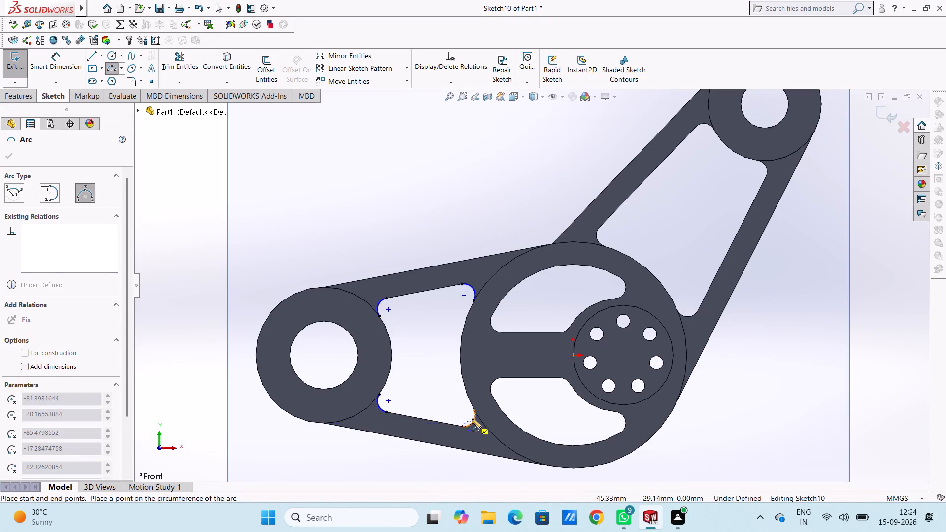
{"action": "left_click", "coordinate": [474, 410]}
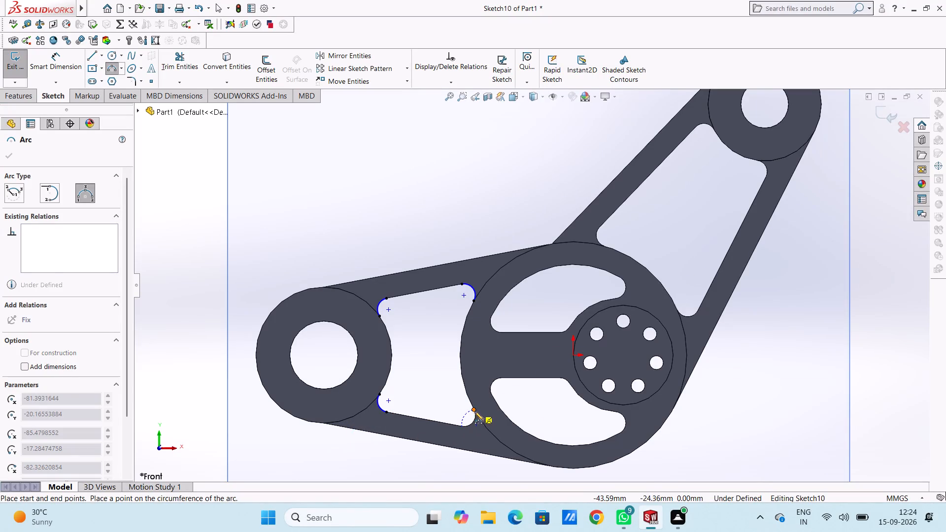
{"action": "left_click", "coordinate": [476, 418]}
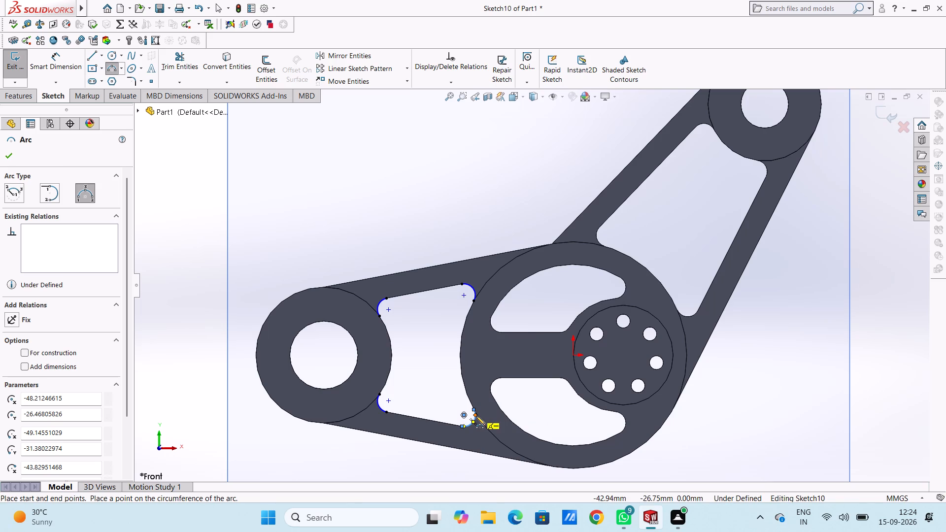
Trace the upper-right opening's four fillets with 3 Point Arcs of about 5 mm radius, two beside the disc and two beside the ring.
{"action": "left_click", "coordinate": [600, 228]}
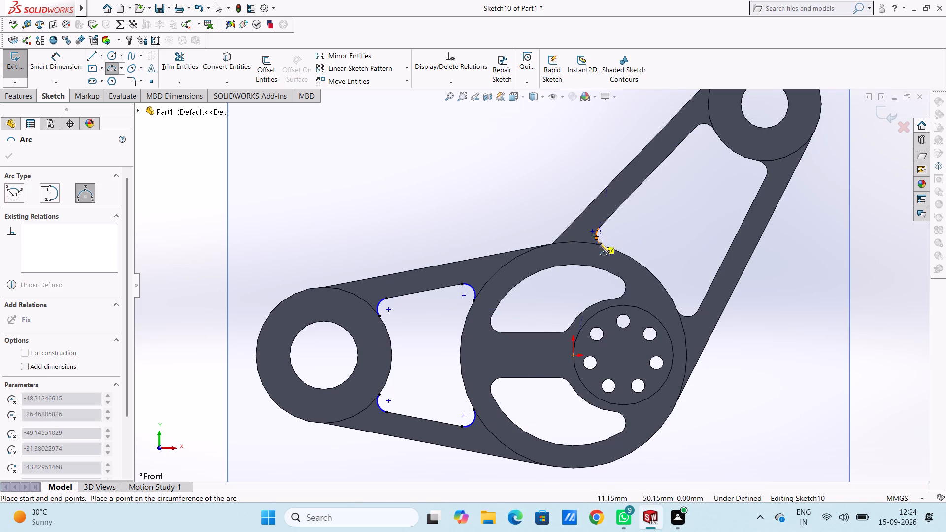
{"action": "left_click", "coordinate": [606, 246]}
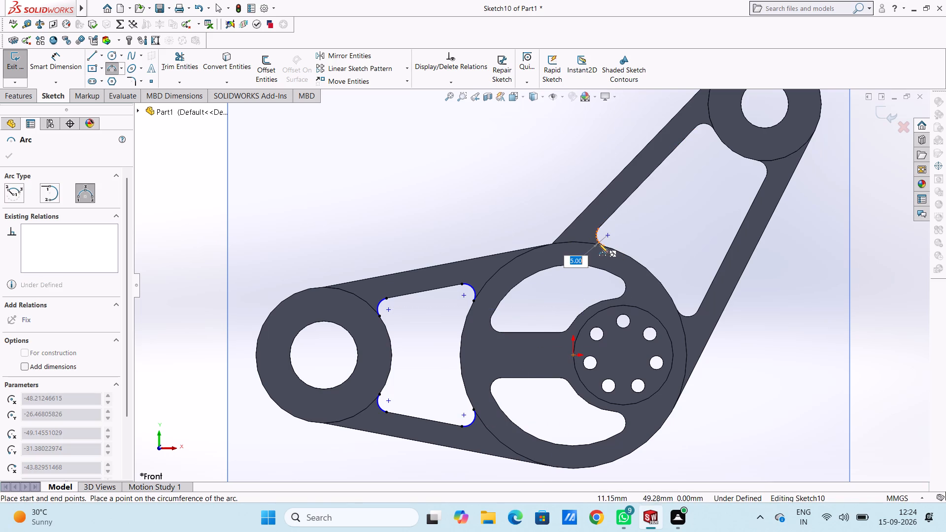
{"action": "left_click", "coordinate": [599, 243]}
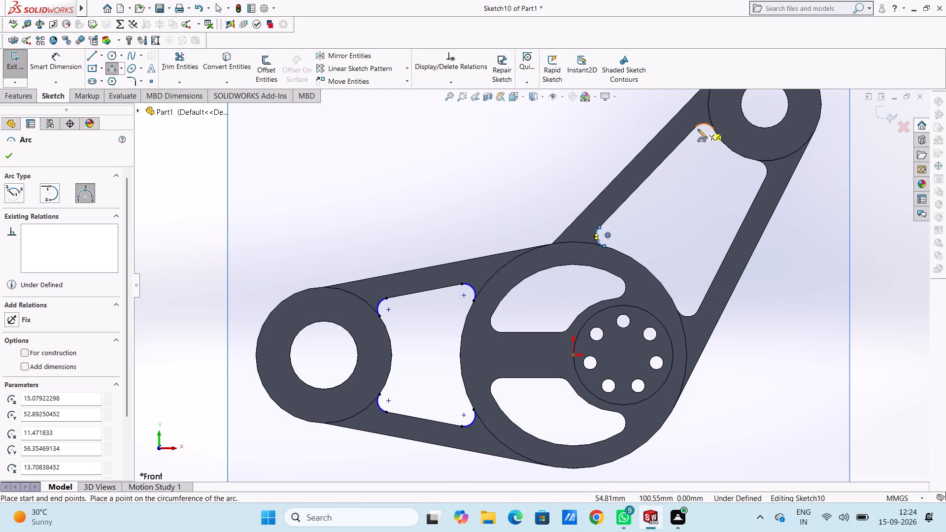
{"action": "left_click", "coordinate": [695, 127]}
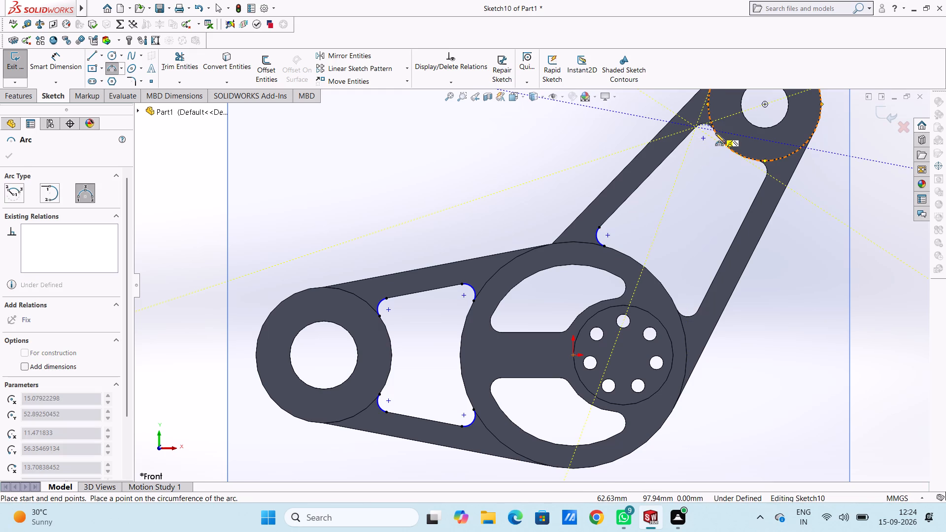
{"action": "left_click", "coordinate": [714, 132]}
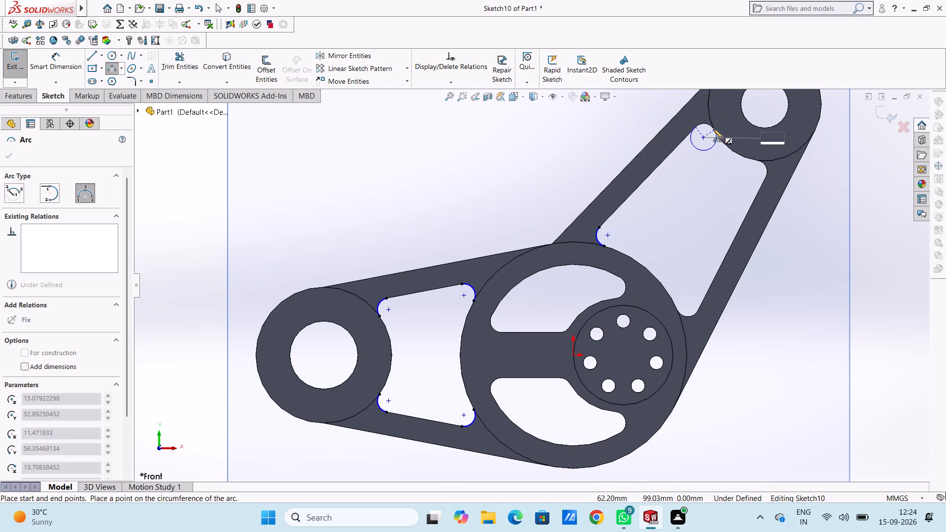
{"action": "left_click", "coordinate": [713, 128]}
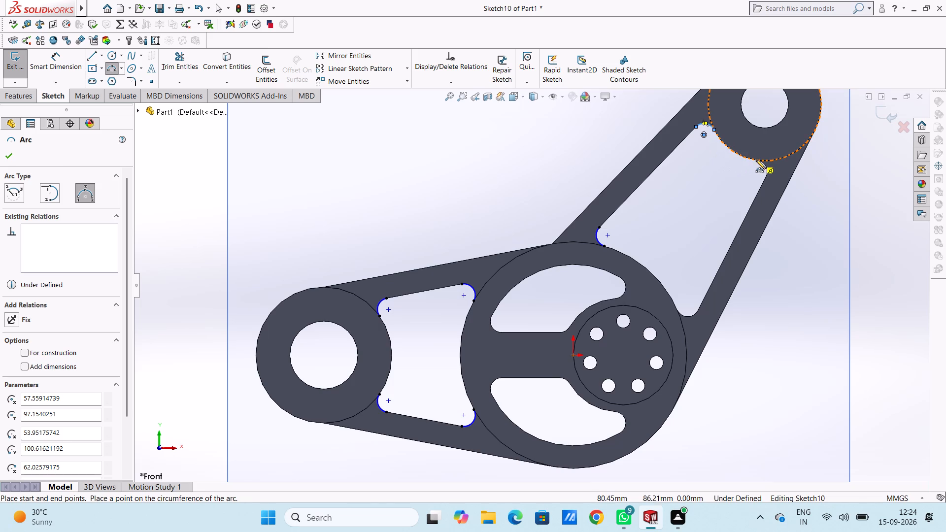
{"action": "left_click", "coordinate": [756, 159]}
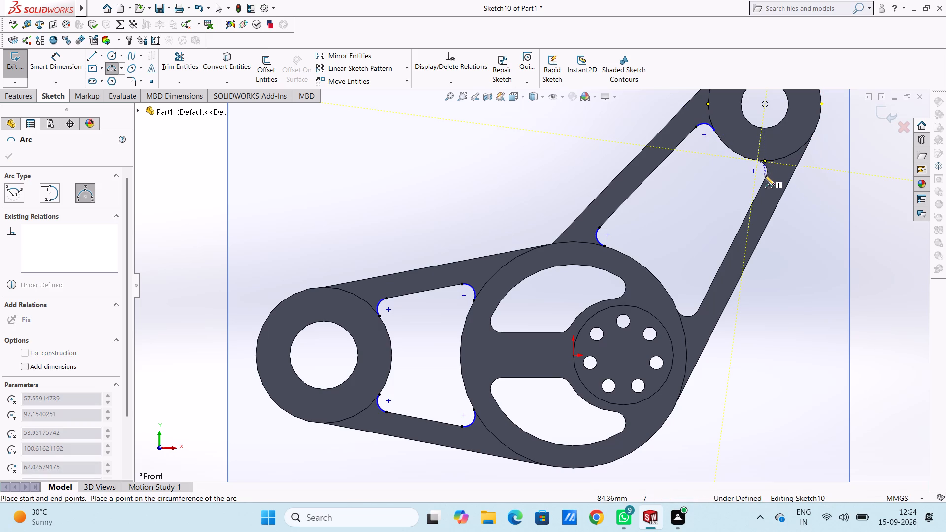
{"action": "left_click", "coordinate": [764, 176]}
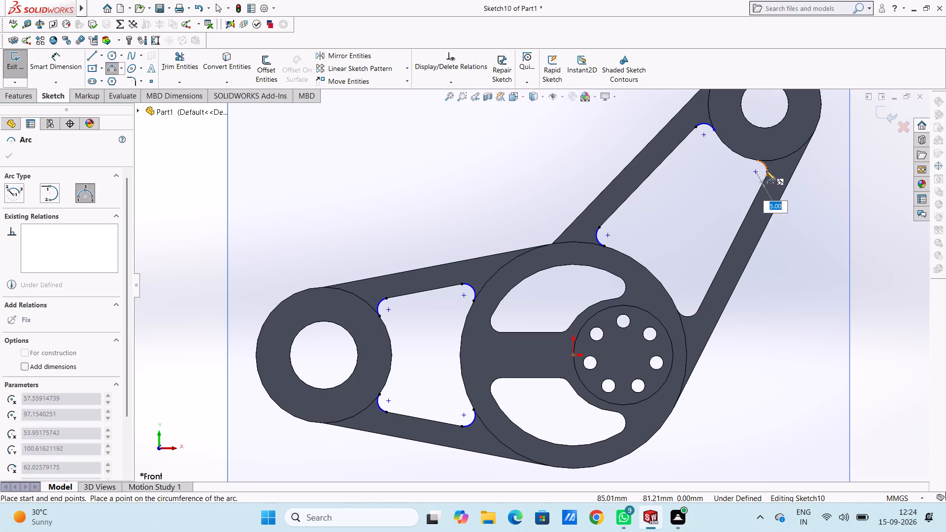
{"action": "left_click", "coordinate": [766, 171]}
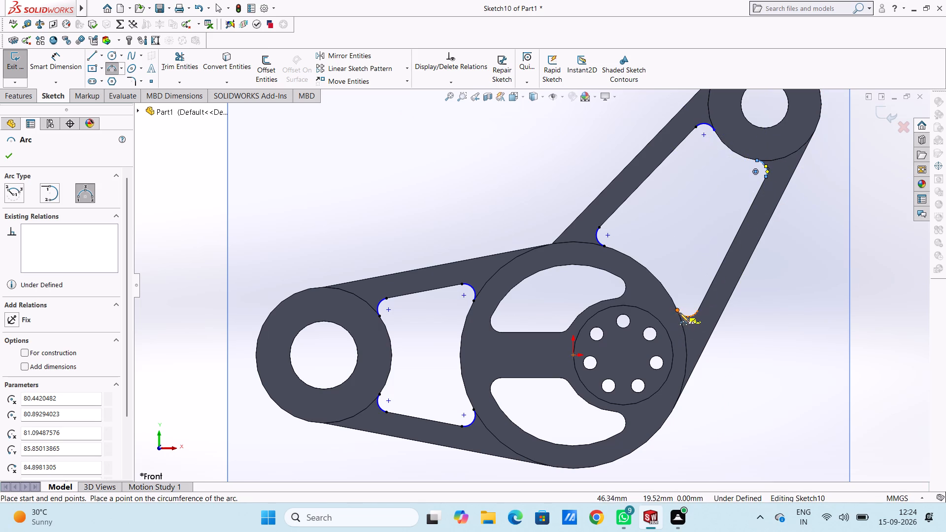
{"action": "left_click", "coordinate": [678, 311]}
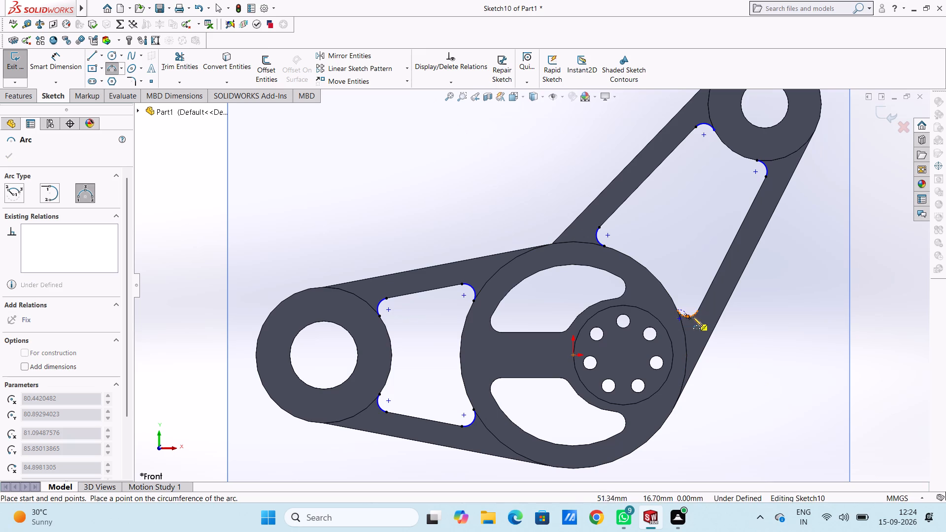
{"action": "left_click", "coordinate": [699, 310]}
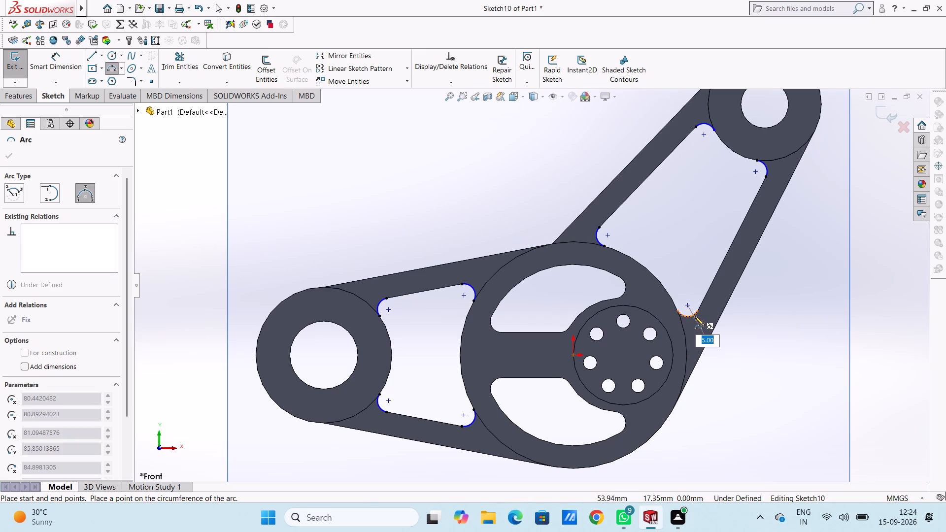
{"action": "left_click", "coordinate": [693, 316]}
{"action": "key", "text": "Escape"}
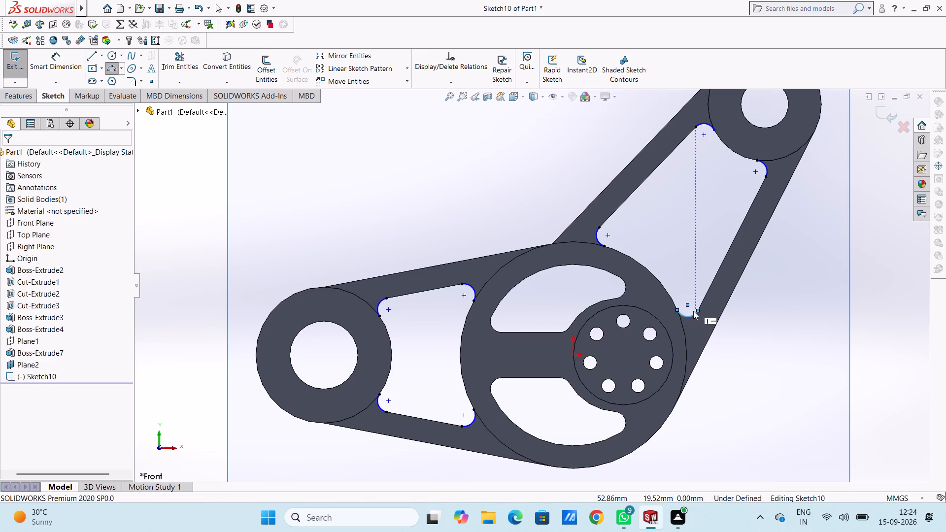
{"action": "key", "text": "Escape"}
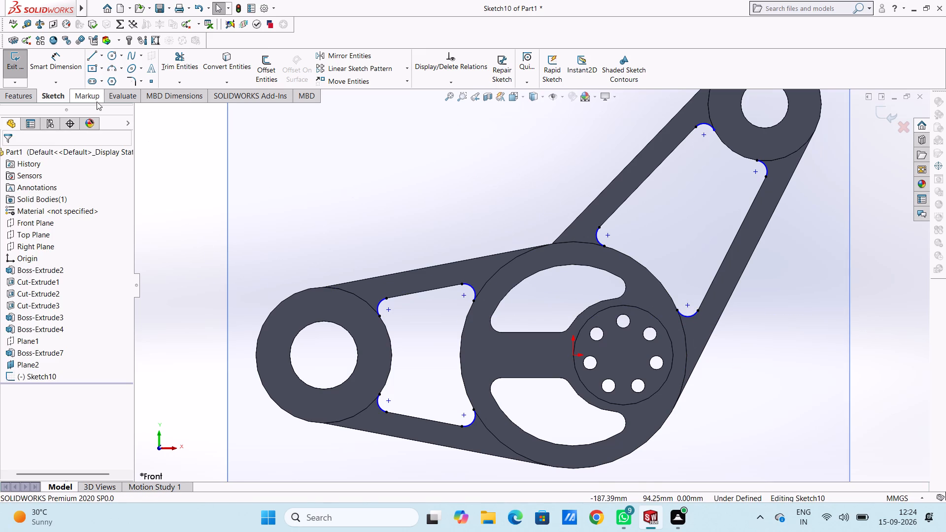
Draw lines about 34 mm long along the left opening's upper and lower straight edges, joining the fillet arcs.
{"action": "left_click", "coordinate": [92, 56]}
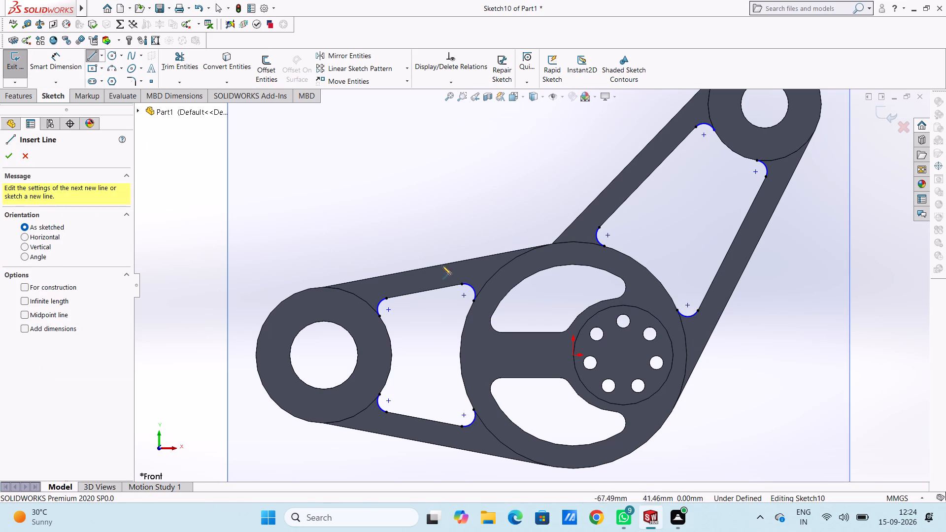
{"action": "left_click", "coordinate": [386, 299]}
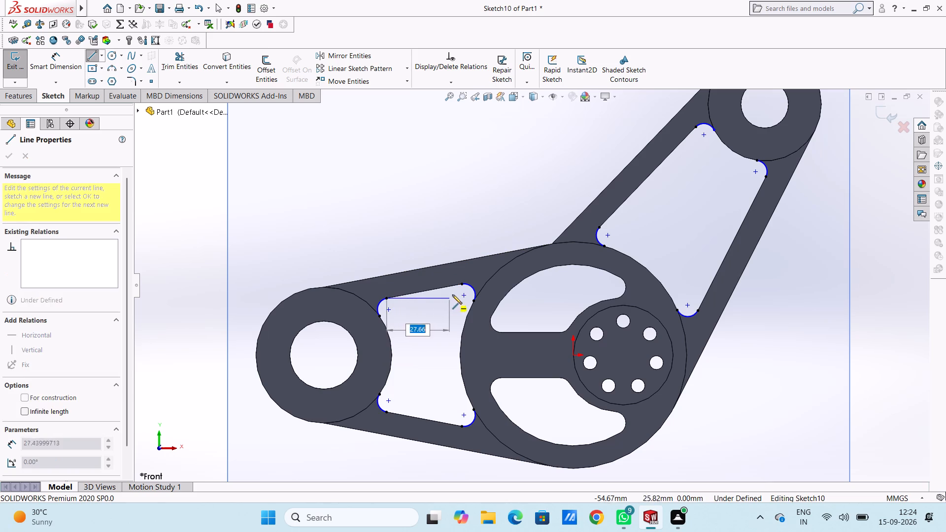
{"action": "left_click", "coordinate": [460, 285]}
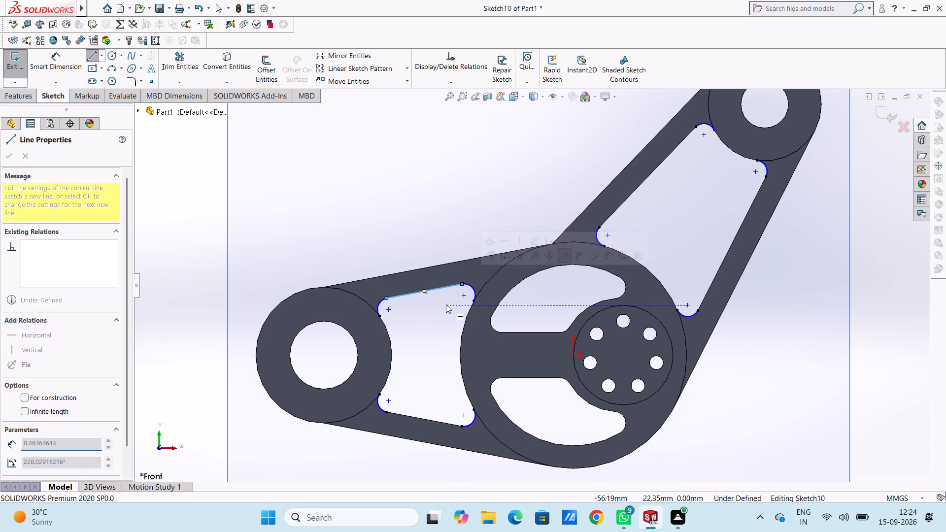
{"action": "left_click", "coordinate": [387, 414]}
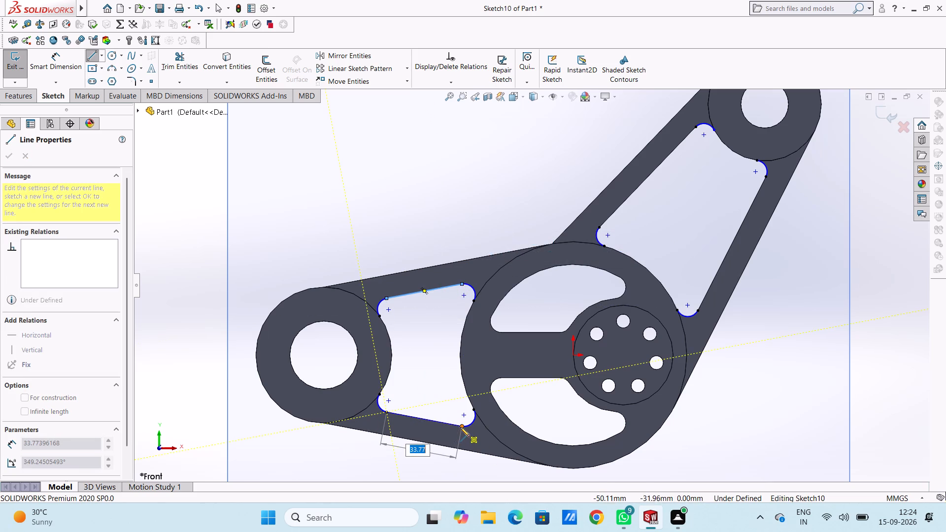
{"action": "left_click", "coordinate": [460, 427]}
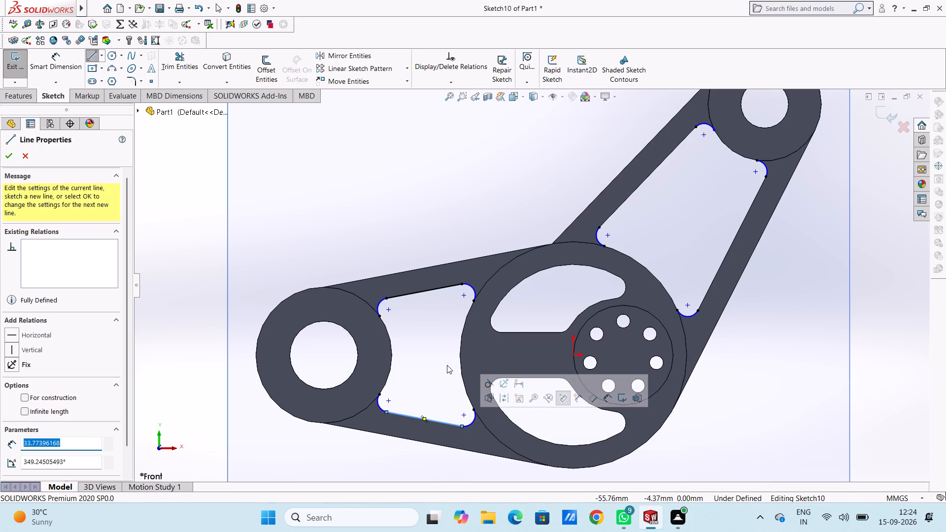
Trace the disc's outer edge between the fillet arcs in the left and upper-right openings with 3 Point Arcs of 50 mm radius.
{"action": "left_click", "coordinate": [107, 70]}
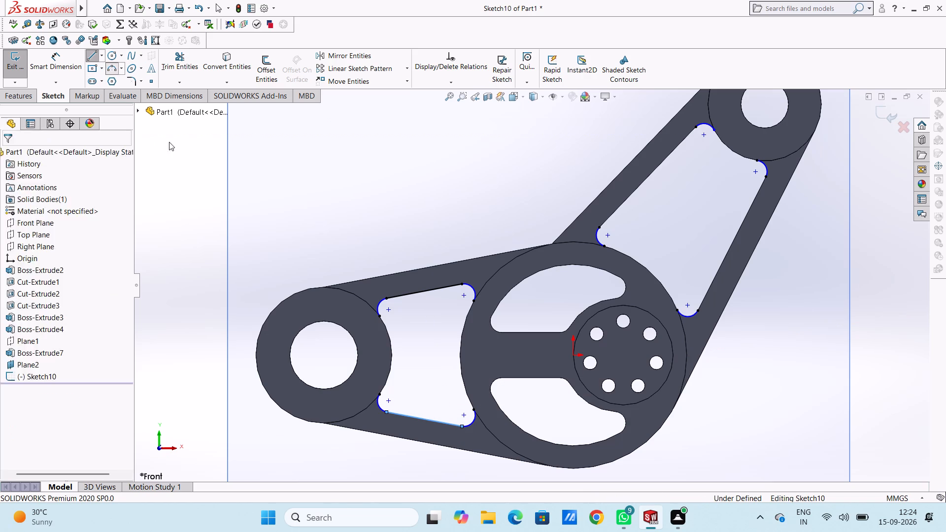
{"action": "left_click", "coordinate": [474, 300]}
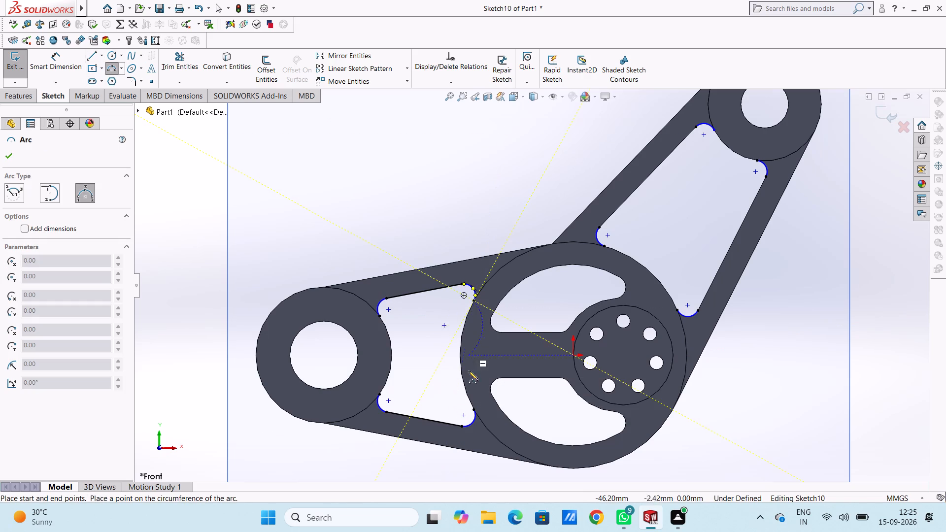
{"action": "left_click", "coordinate": [473, 410]}
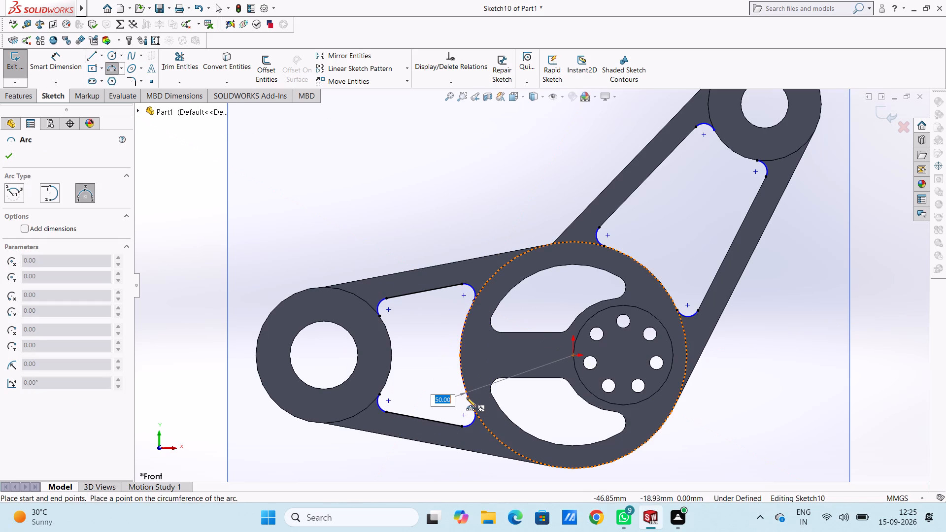
{"action": "left_click", "coordinate": [467, 397]}
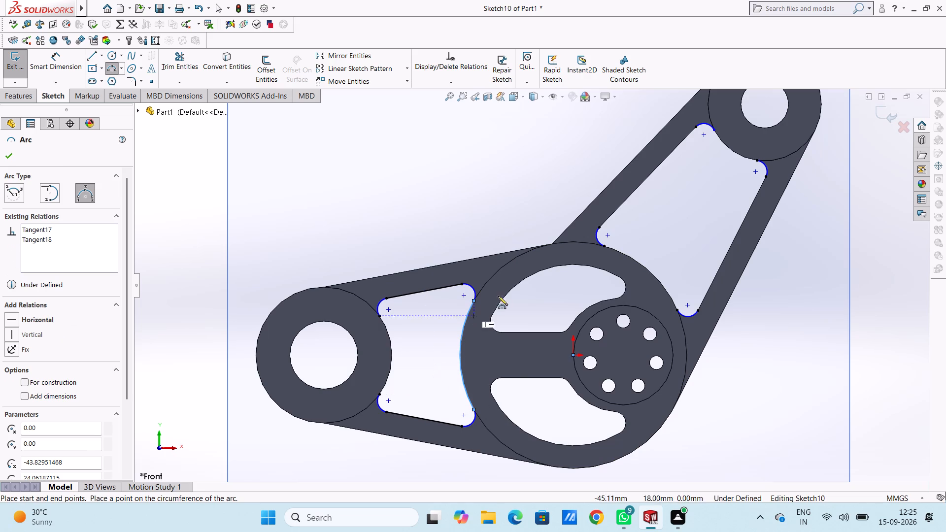
{"action": "left_click", "coordinate": [606, 247]}
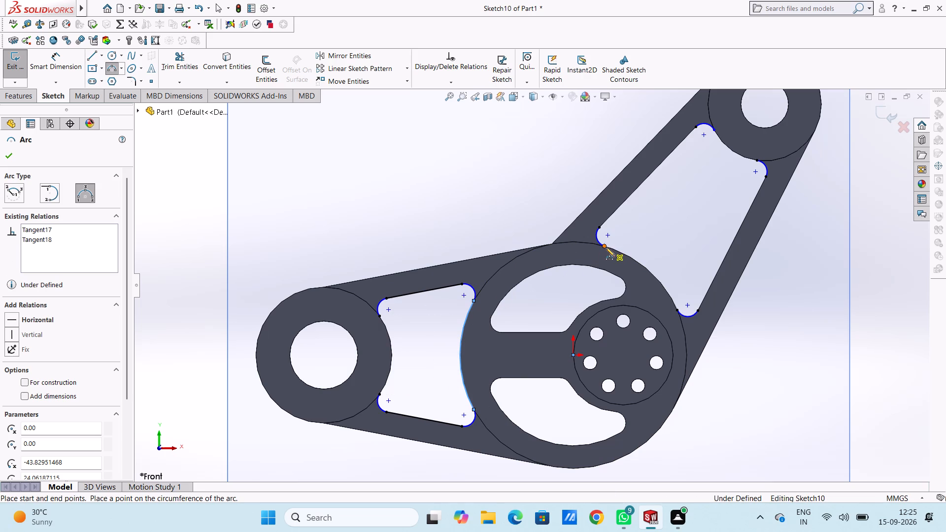
{"action": "left_click", "coordinate": [676, 310]}
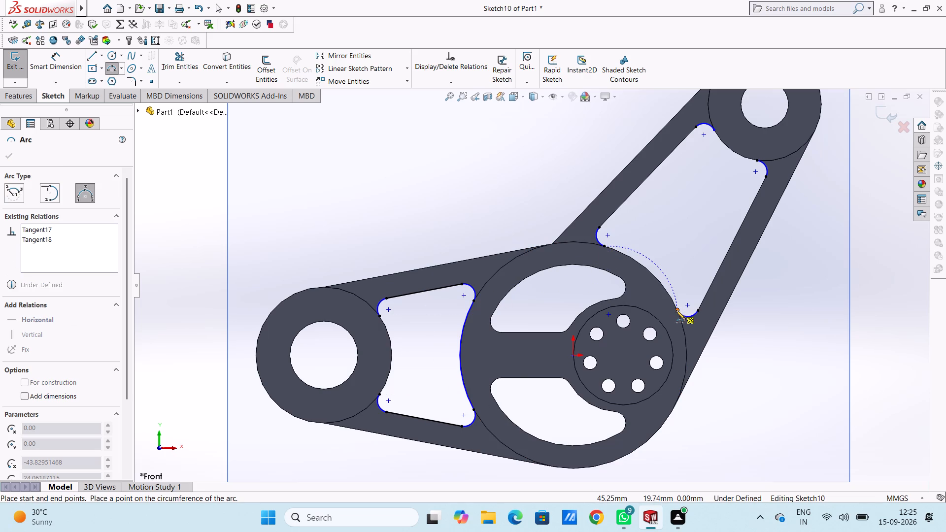
{"action": "left_click", "coordinate": [668, 295]}
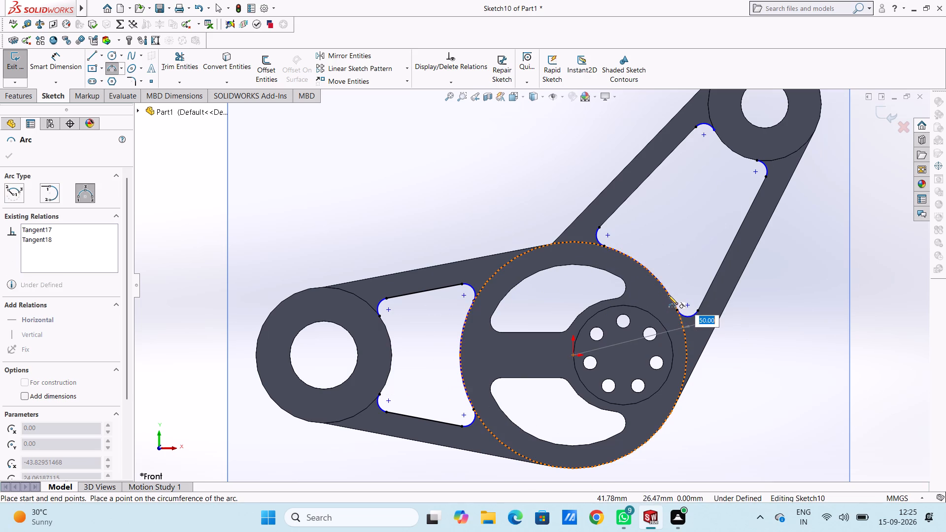
Draw lines along the upper-right opening's two straight sides between the fillet arcs, the outer one about 66 mm long.
{"action": "left_click", "coordinate": [91, 58]}
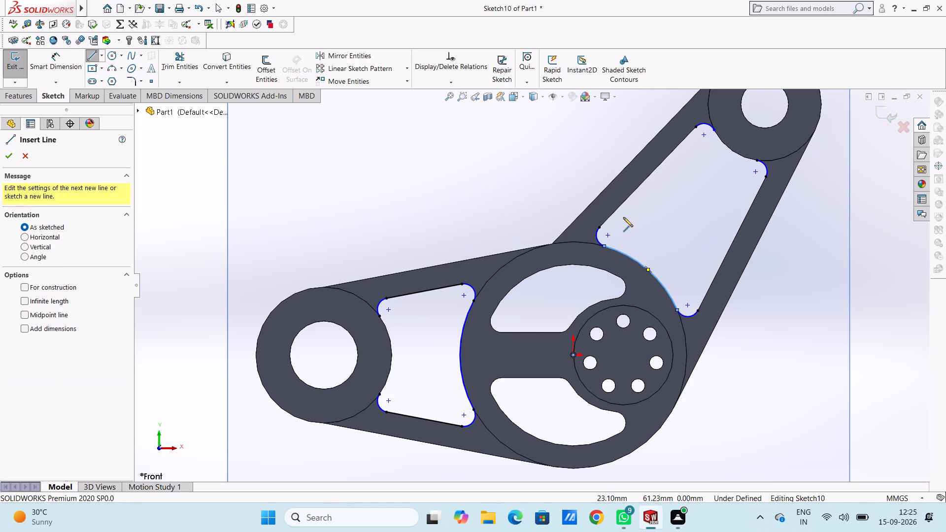
{"action": "left_click", "coordinate": [601, 227]}
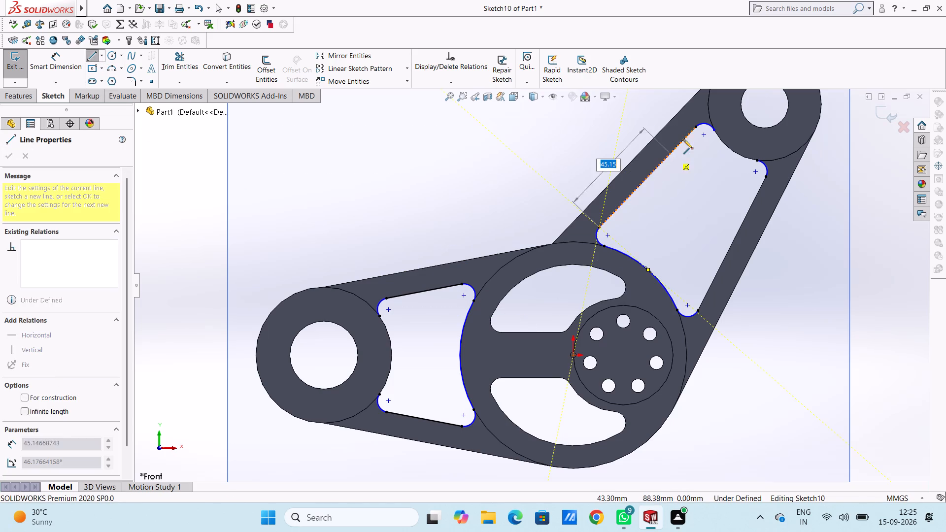
{"action": "left_click", "coordinate": [695, 126]}
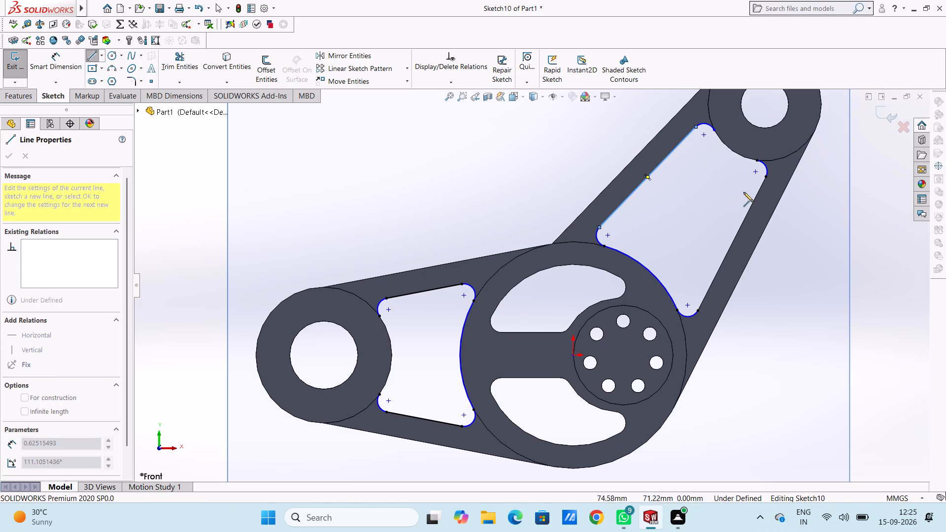
{"action": "left_click", "coordinate": [769, 178]}
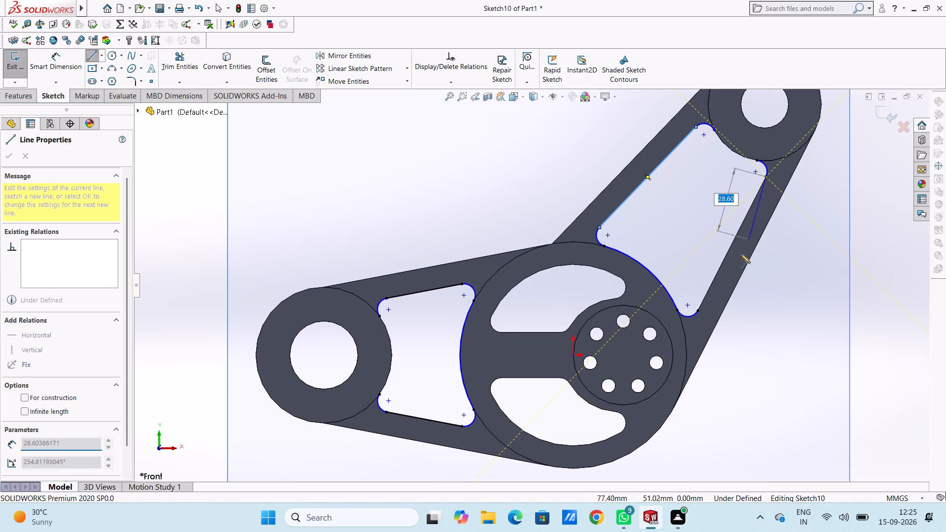
{"action": "left_click", "coordinate": [700, 312]}
{"action": "key", "text": "Escape"}
{"action": "key", "text": "Escape"}
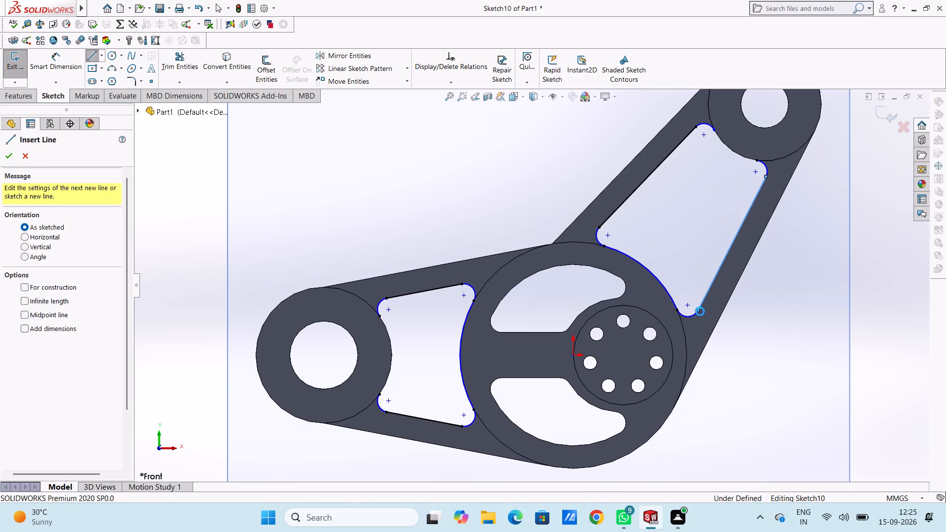
{"action": "key", "text": "Escape"}
{"action": "key", "text": "Escape"}
{"action": "key", "text": "Escape"}
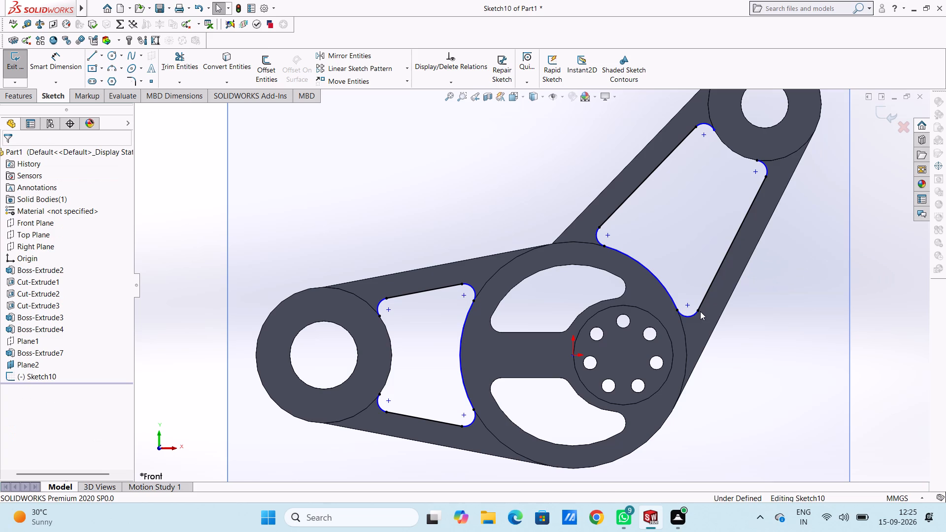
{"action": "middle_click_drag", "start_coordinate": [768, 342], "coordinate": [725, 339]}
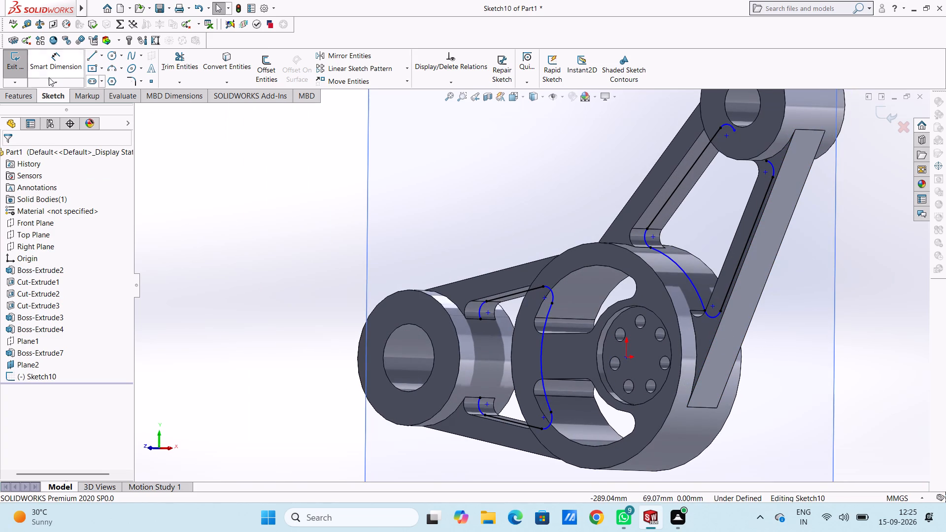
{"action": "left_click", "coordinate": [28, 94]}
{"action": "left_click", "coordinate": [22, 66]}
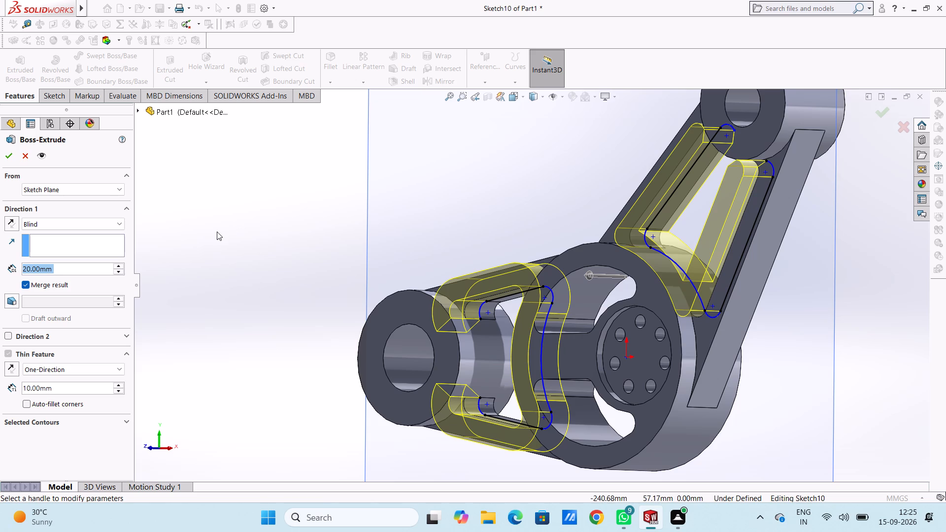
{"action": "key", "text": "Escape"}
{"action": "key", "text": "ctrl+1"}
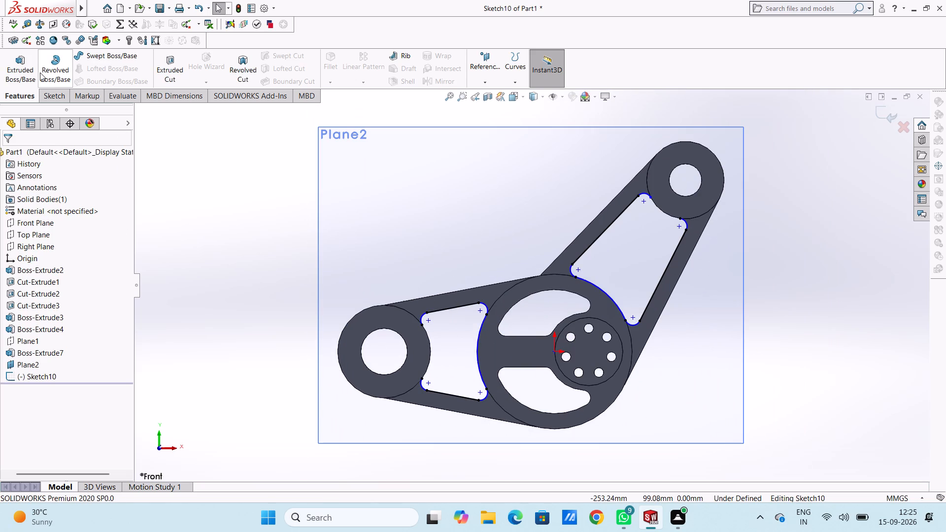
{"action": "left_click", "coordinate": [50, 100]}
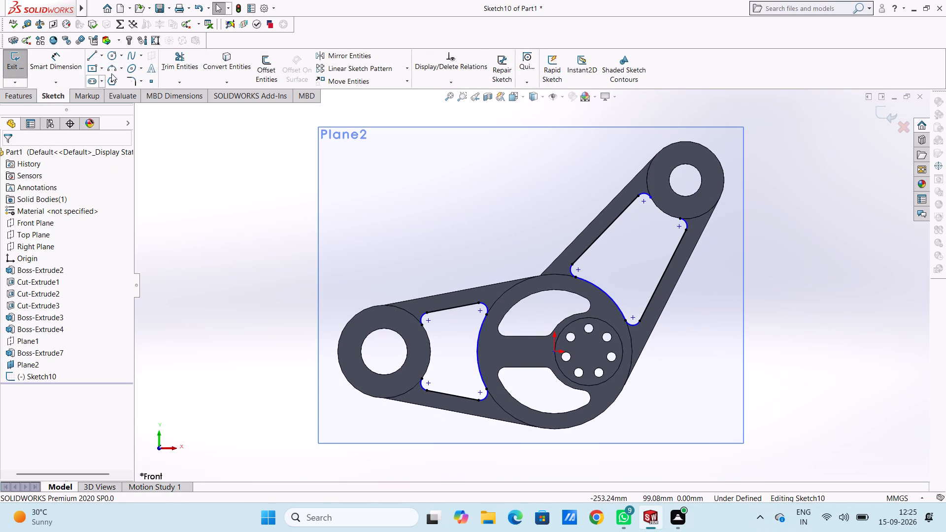
Trace the ring edges between the fillet arcs with 3 Point Arcs, the left opening's at 30 mm radius, closing both opening profiles.
{"action": "left_click", "coordinate": [111, 70]}
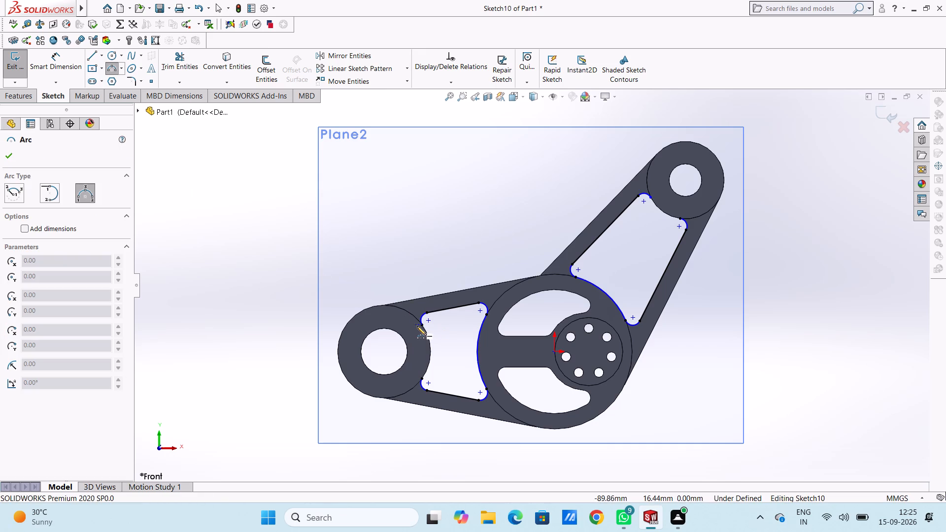
{"action": "left_click", "coordinate": [423, 326]}
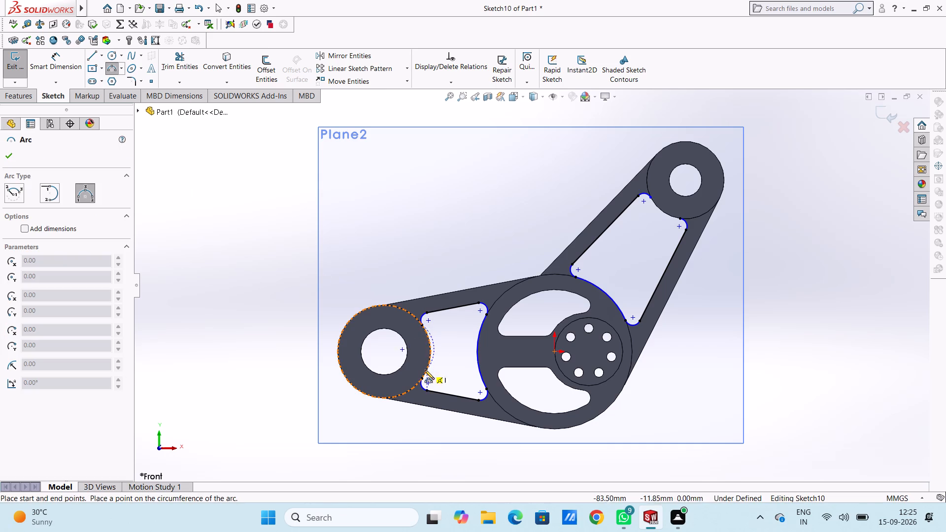
{"action": "left_click", "coordinate": [423, 379]}
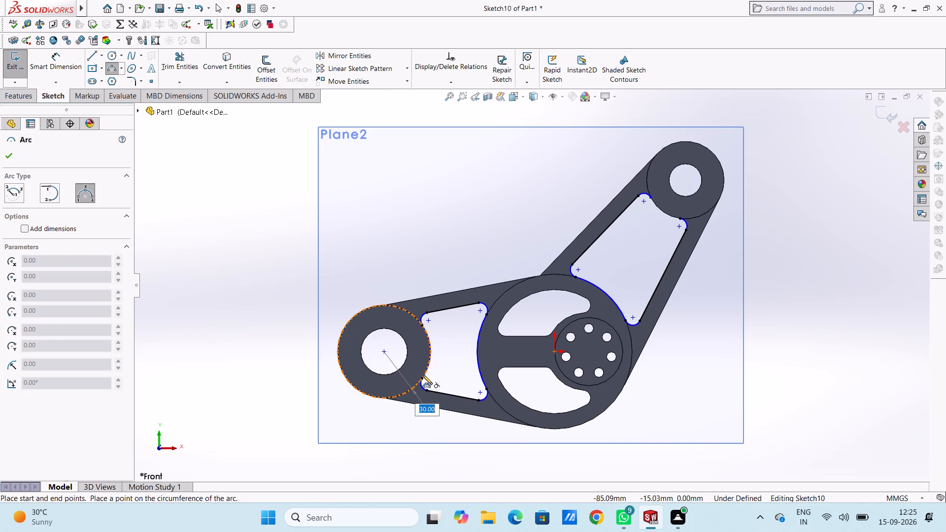
{"action": "left_click", "coordinate": [423, 375]}
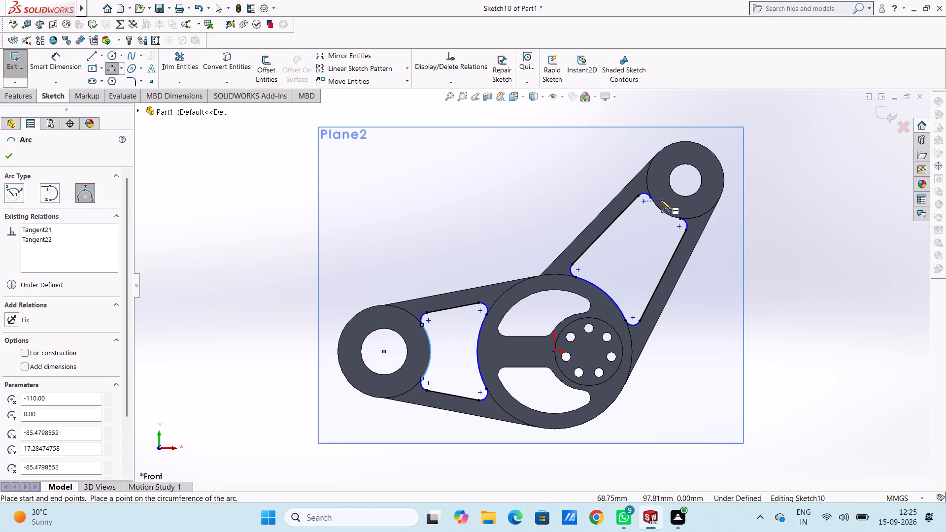
{"action": "left_click", "coordinate": [651, 199]}
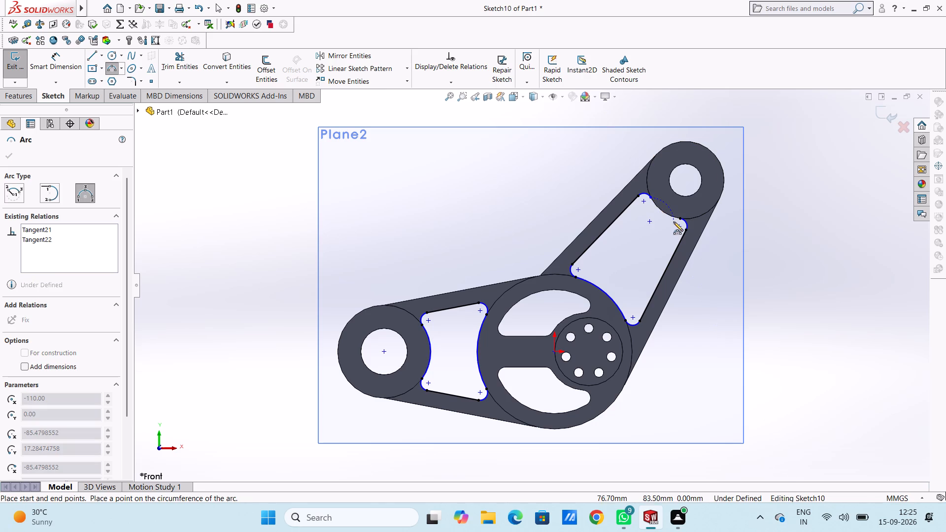
{"action": "left_click", "coordinate": [680, 219]}
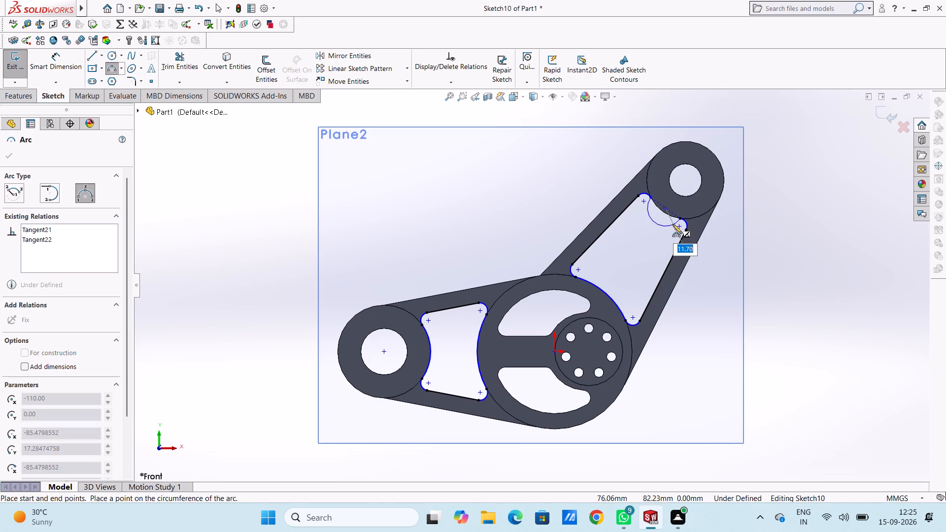
{"action": "left_click", "coordinate": [673, 218]}
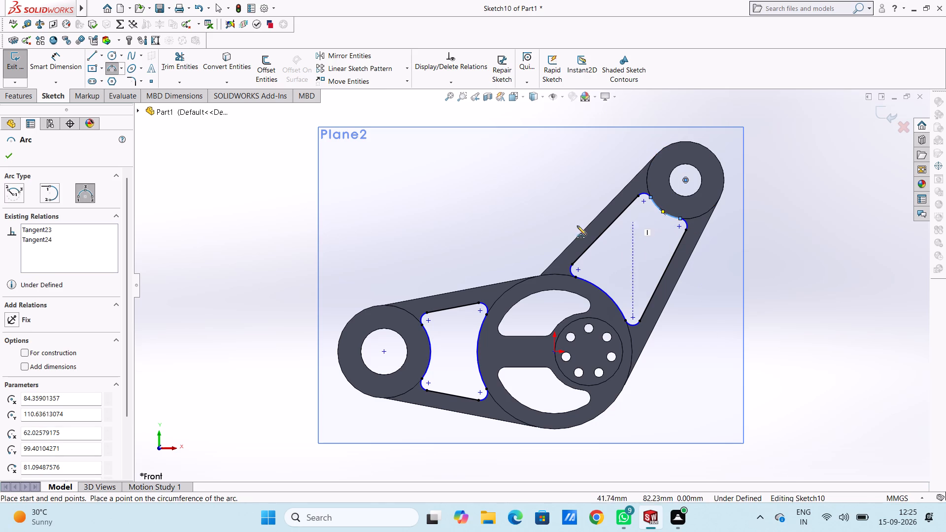
{"action": "key", "text": "Escape"}
{"action": "key", "text": "Escape"}
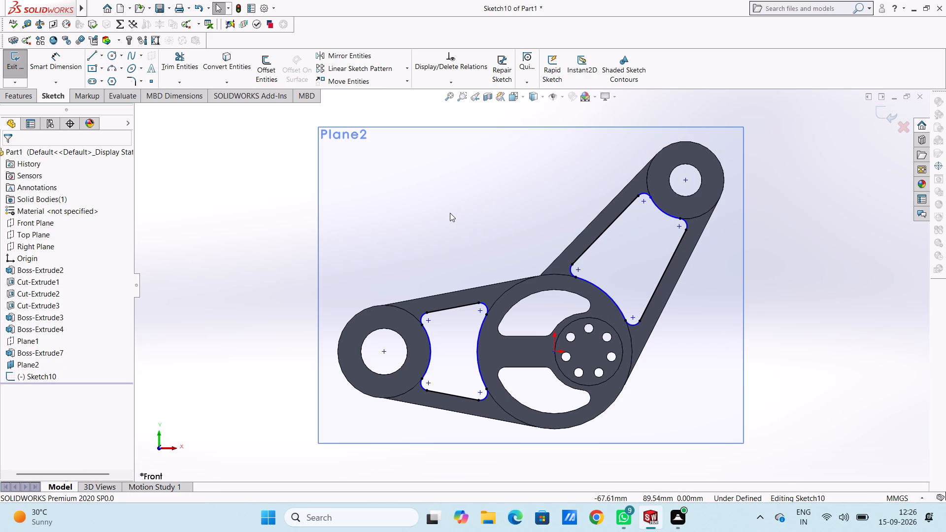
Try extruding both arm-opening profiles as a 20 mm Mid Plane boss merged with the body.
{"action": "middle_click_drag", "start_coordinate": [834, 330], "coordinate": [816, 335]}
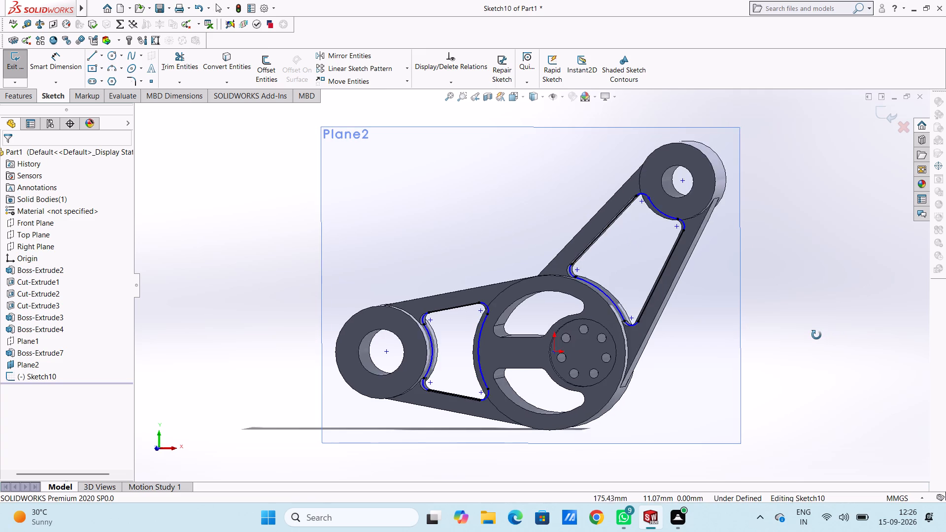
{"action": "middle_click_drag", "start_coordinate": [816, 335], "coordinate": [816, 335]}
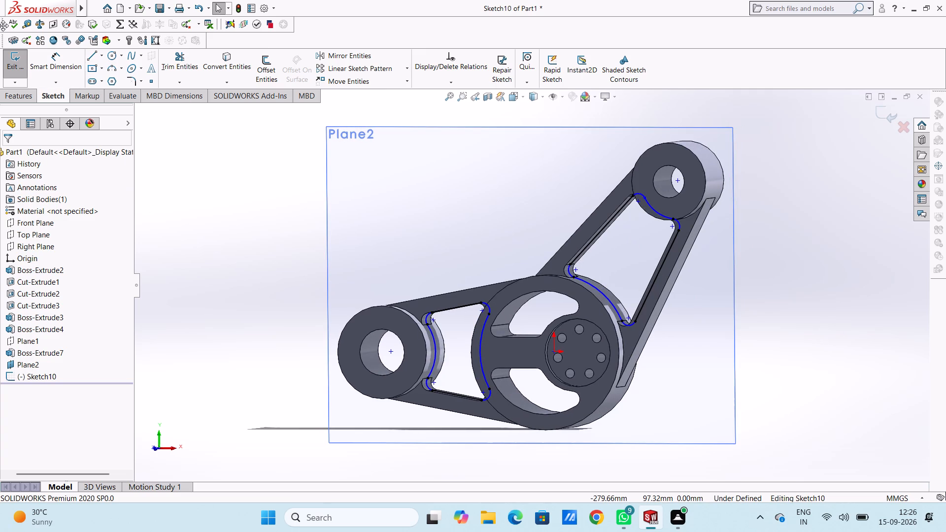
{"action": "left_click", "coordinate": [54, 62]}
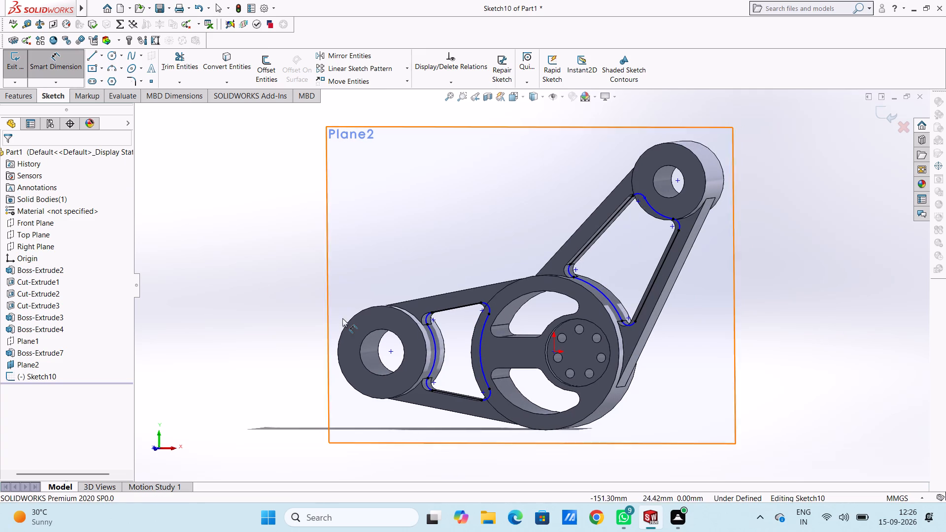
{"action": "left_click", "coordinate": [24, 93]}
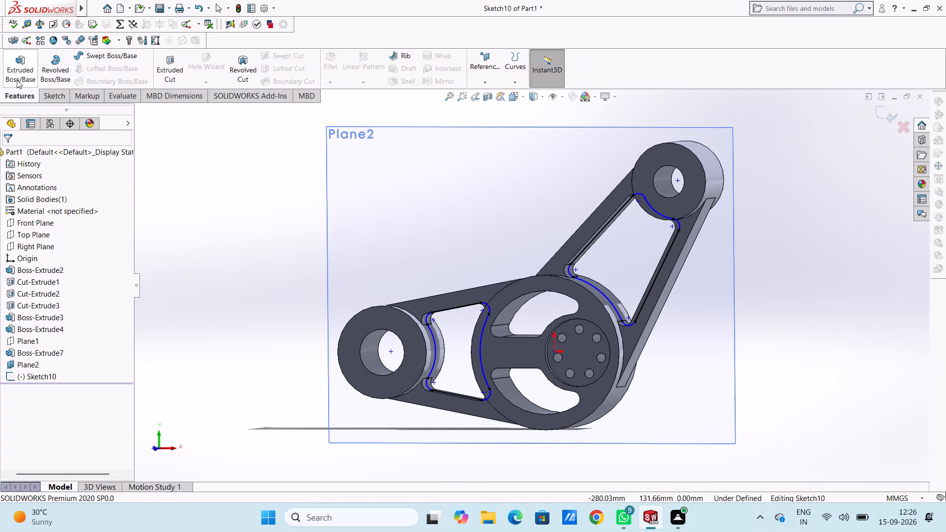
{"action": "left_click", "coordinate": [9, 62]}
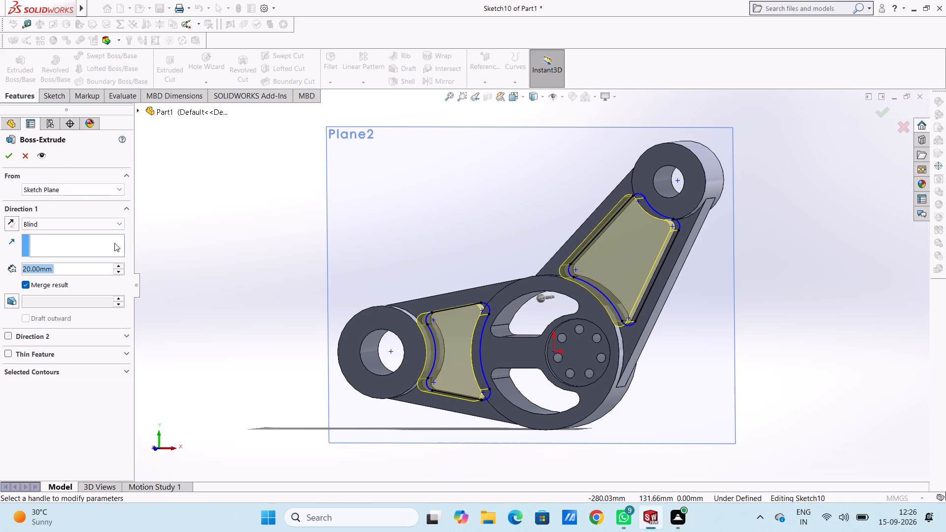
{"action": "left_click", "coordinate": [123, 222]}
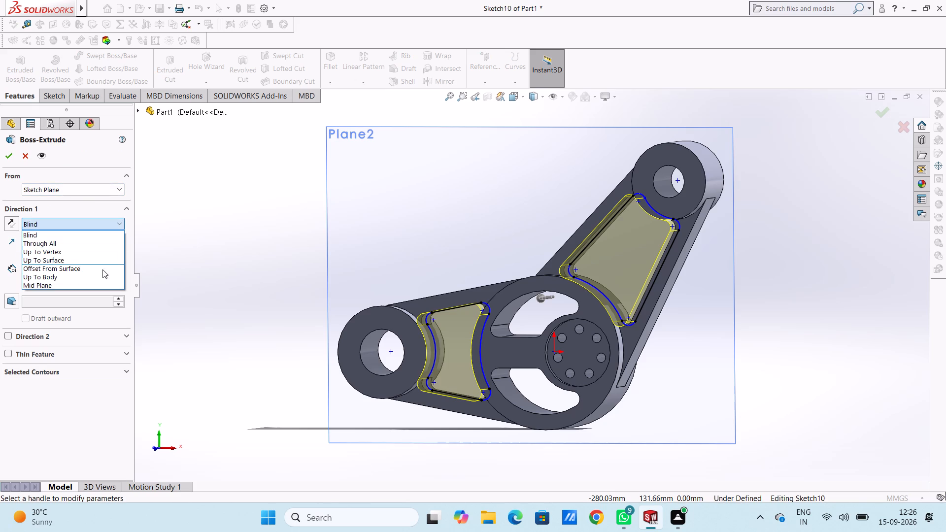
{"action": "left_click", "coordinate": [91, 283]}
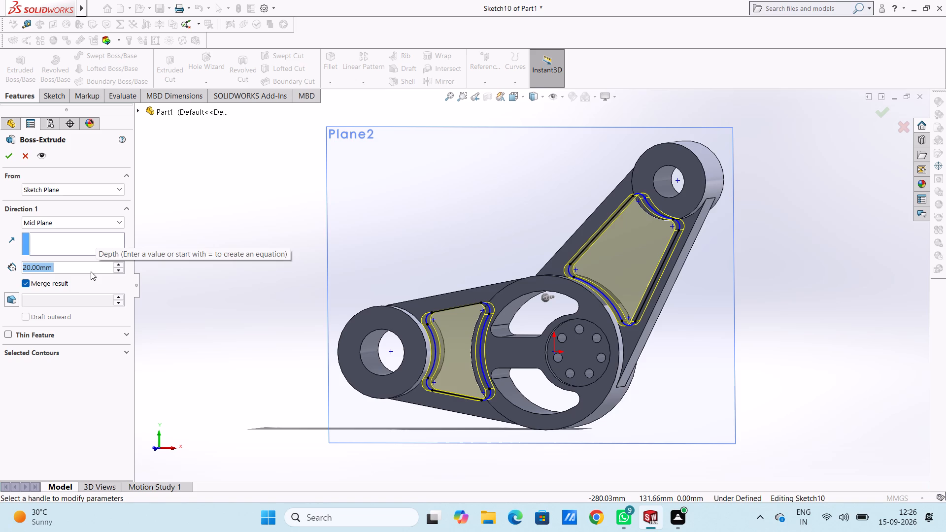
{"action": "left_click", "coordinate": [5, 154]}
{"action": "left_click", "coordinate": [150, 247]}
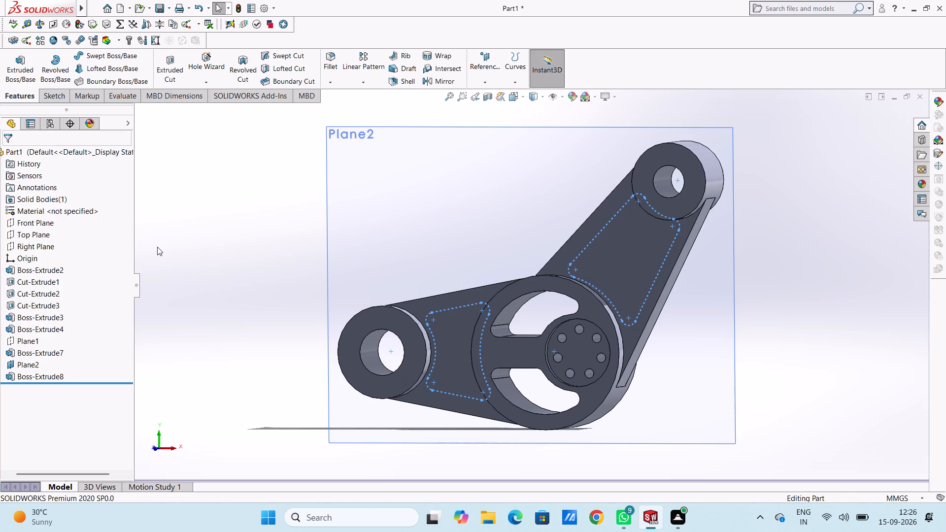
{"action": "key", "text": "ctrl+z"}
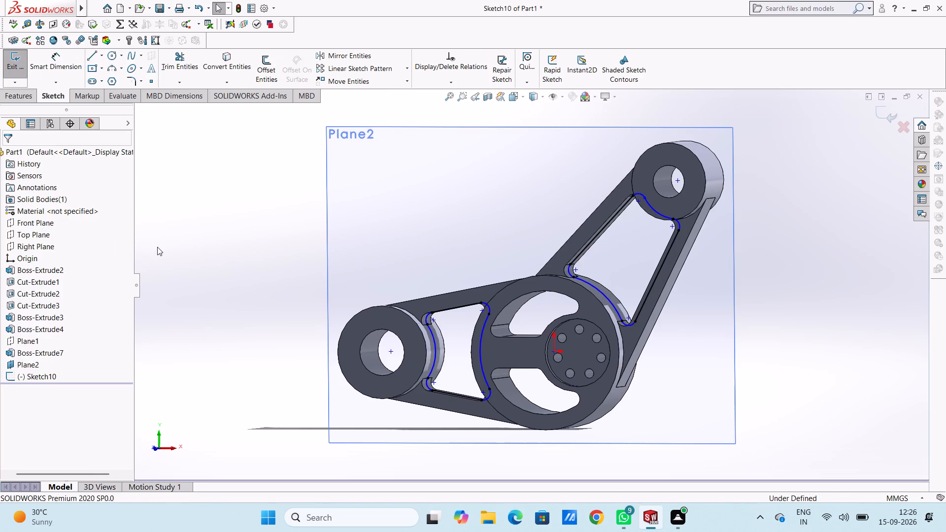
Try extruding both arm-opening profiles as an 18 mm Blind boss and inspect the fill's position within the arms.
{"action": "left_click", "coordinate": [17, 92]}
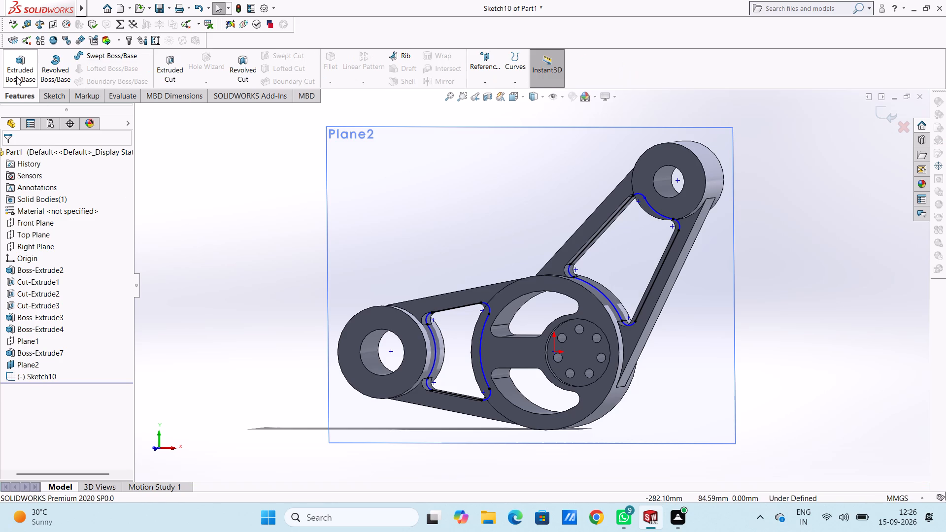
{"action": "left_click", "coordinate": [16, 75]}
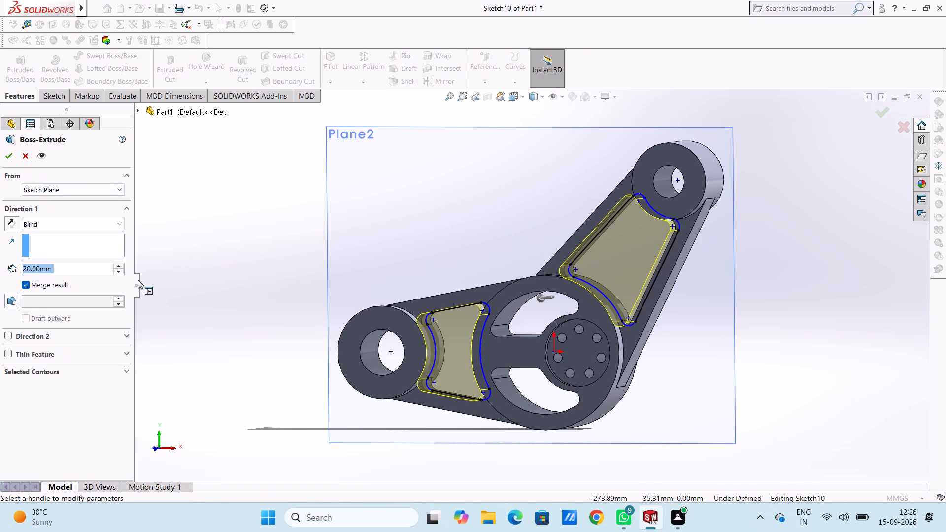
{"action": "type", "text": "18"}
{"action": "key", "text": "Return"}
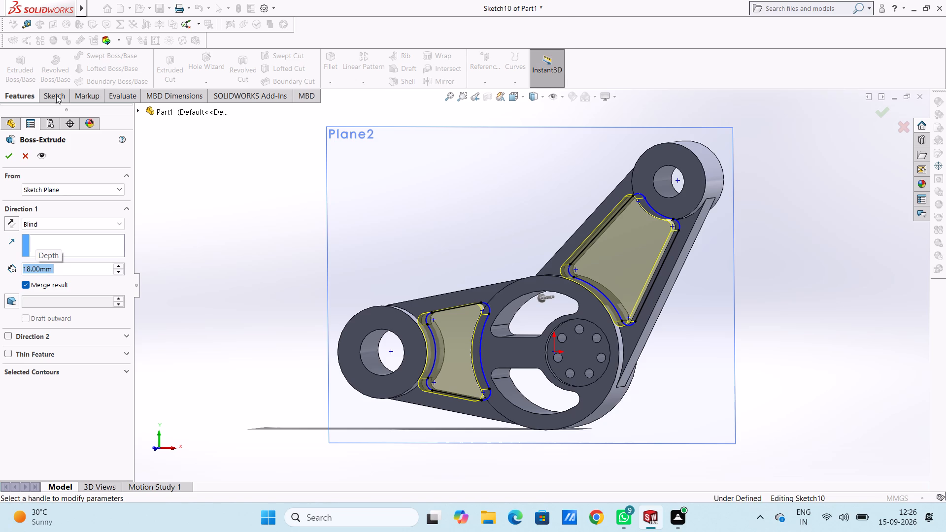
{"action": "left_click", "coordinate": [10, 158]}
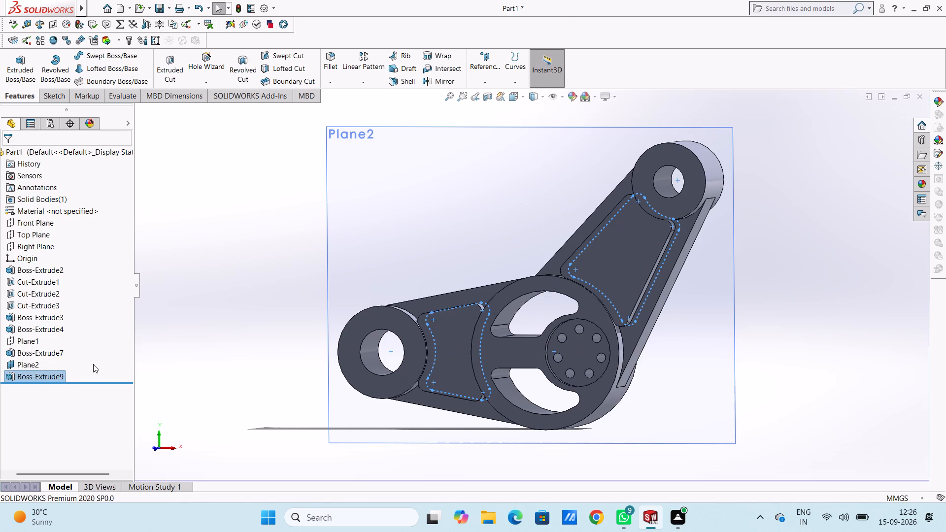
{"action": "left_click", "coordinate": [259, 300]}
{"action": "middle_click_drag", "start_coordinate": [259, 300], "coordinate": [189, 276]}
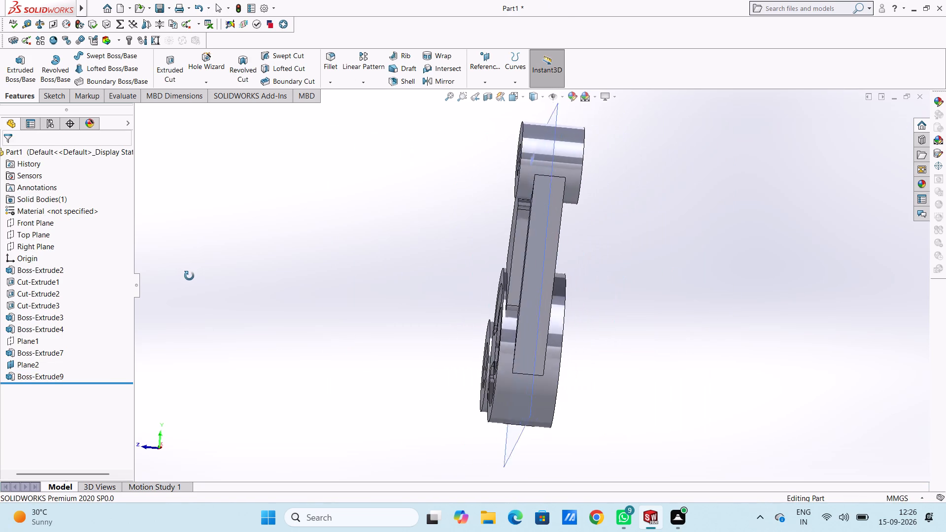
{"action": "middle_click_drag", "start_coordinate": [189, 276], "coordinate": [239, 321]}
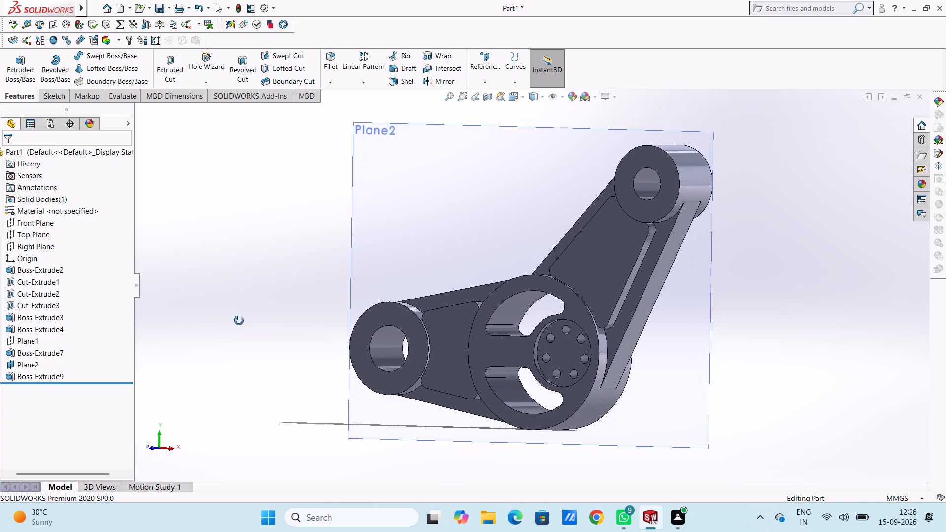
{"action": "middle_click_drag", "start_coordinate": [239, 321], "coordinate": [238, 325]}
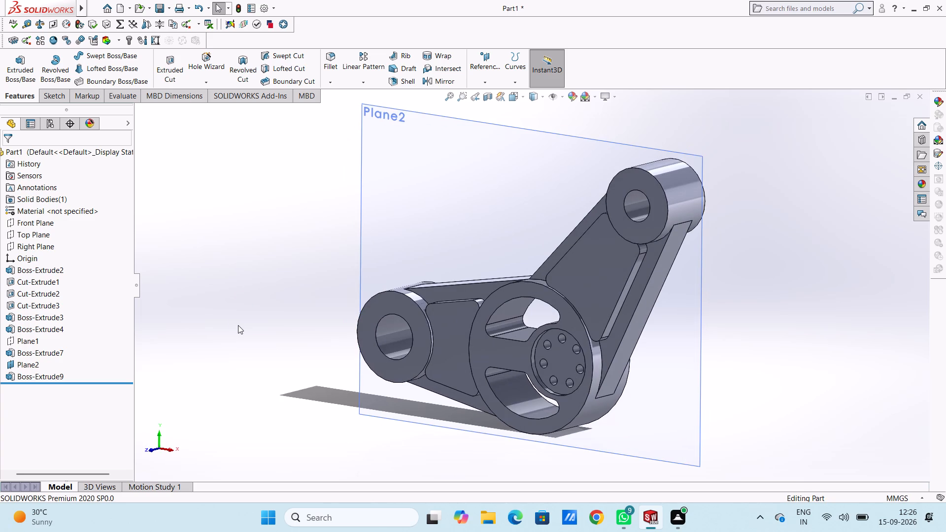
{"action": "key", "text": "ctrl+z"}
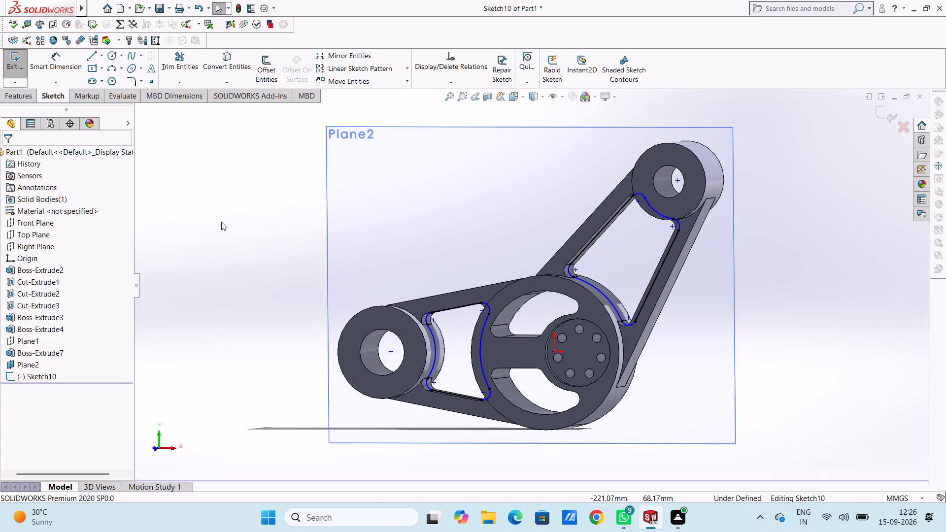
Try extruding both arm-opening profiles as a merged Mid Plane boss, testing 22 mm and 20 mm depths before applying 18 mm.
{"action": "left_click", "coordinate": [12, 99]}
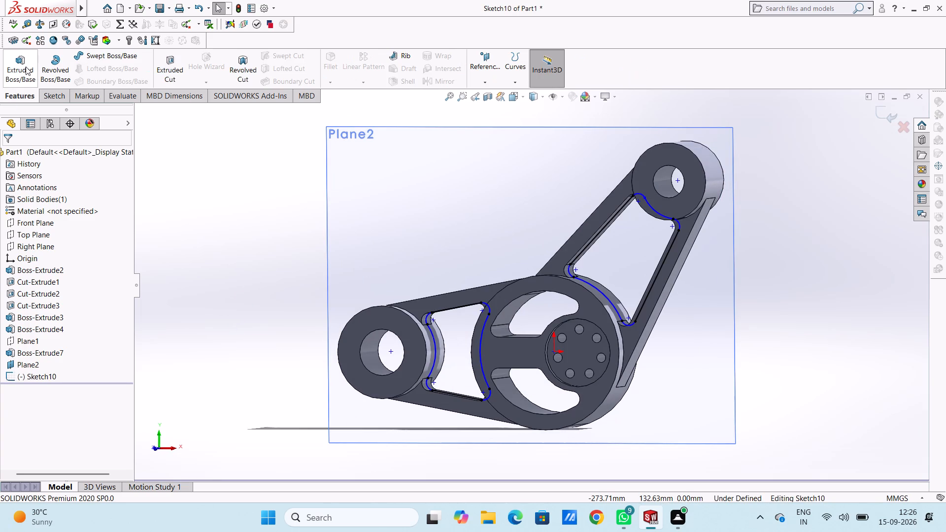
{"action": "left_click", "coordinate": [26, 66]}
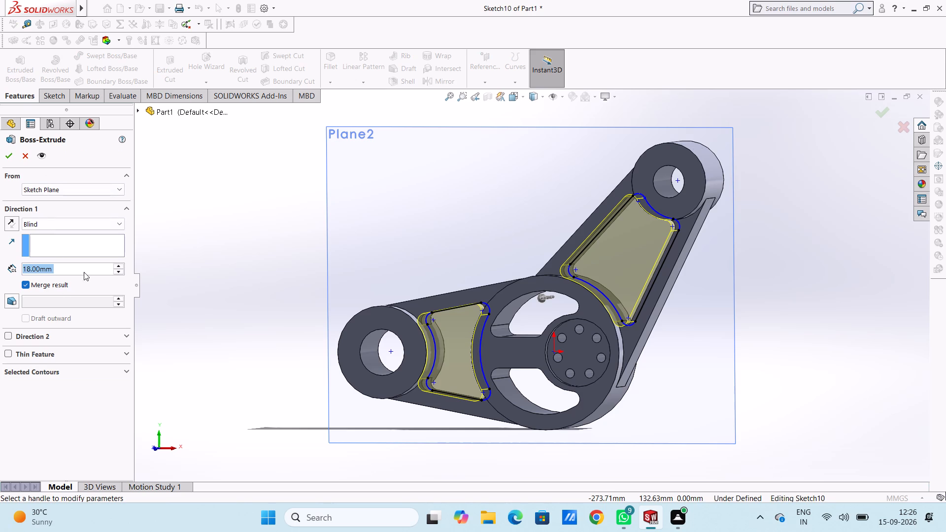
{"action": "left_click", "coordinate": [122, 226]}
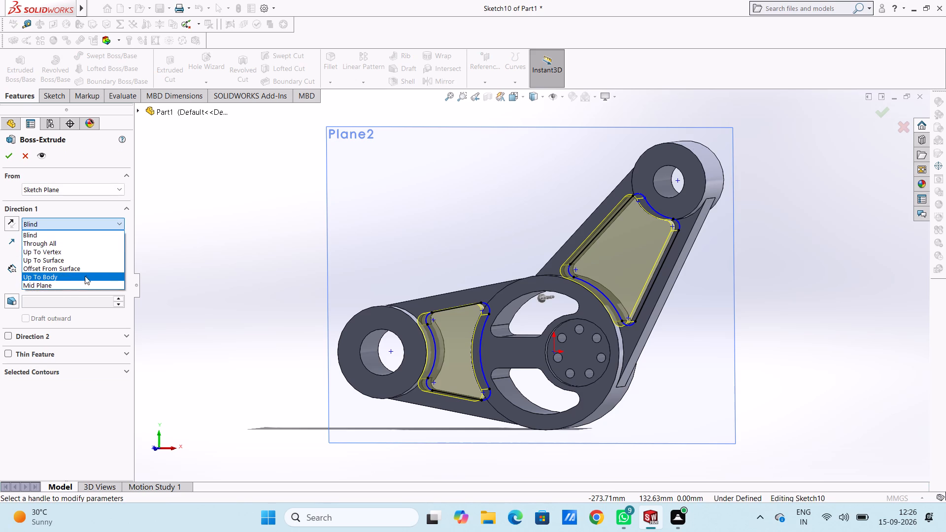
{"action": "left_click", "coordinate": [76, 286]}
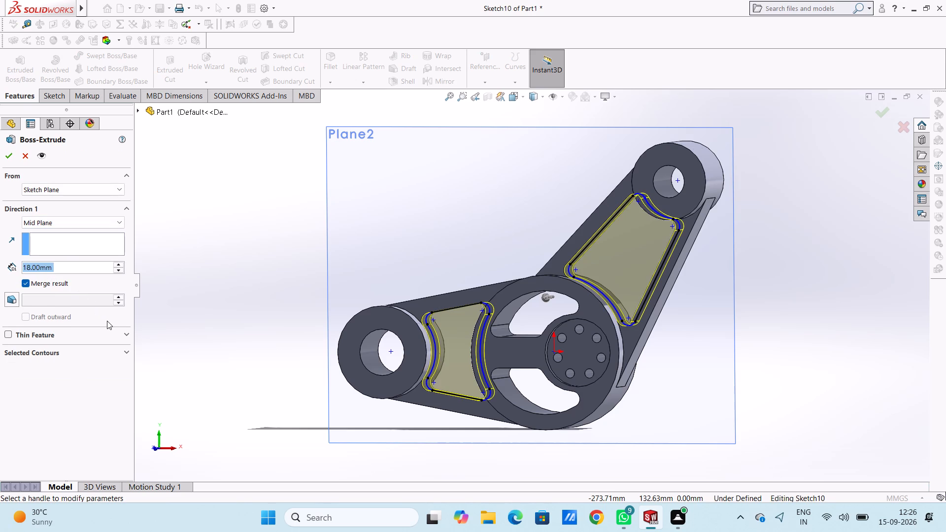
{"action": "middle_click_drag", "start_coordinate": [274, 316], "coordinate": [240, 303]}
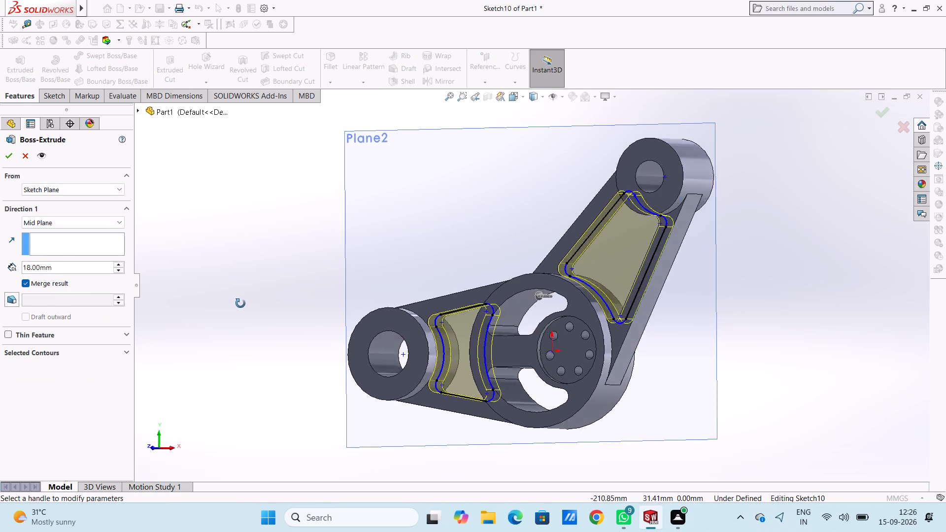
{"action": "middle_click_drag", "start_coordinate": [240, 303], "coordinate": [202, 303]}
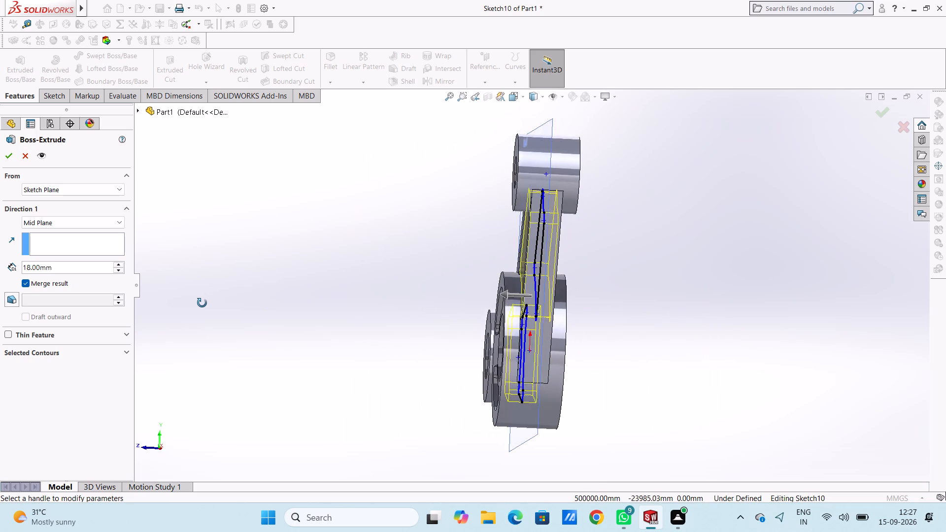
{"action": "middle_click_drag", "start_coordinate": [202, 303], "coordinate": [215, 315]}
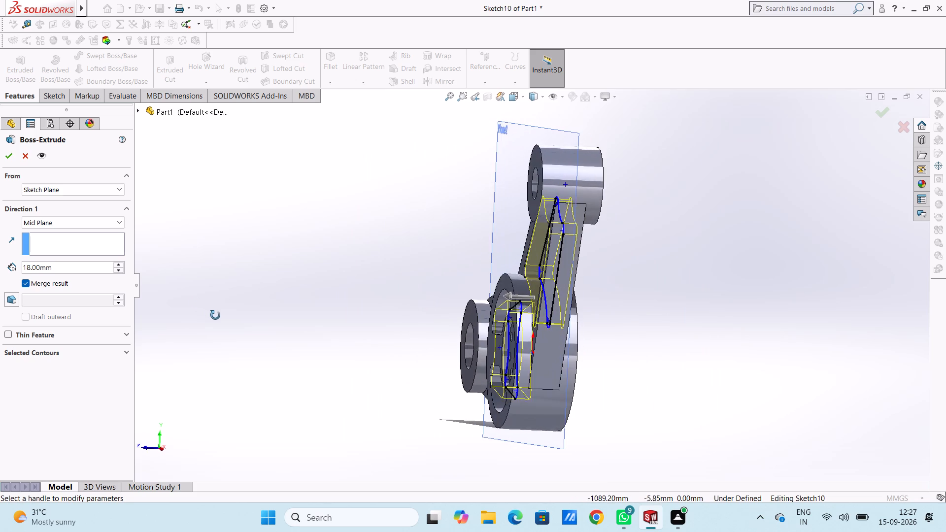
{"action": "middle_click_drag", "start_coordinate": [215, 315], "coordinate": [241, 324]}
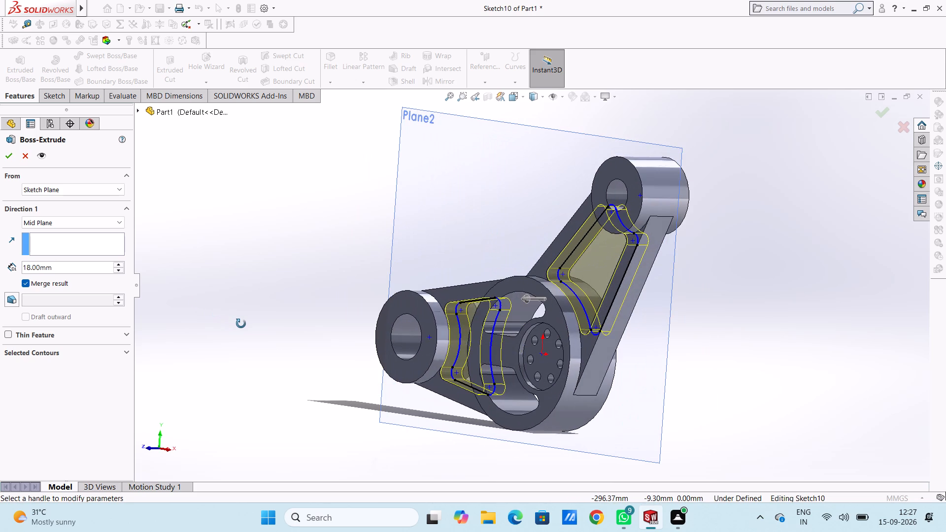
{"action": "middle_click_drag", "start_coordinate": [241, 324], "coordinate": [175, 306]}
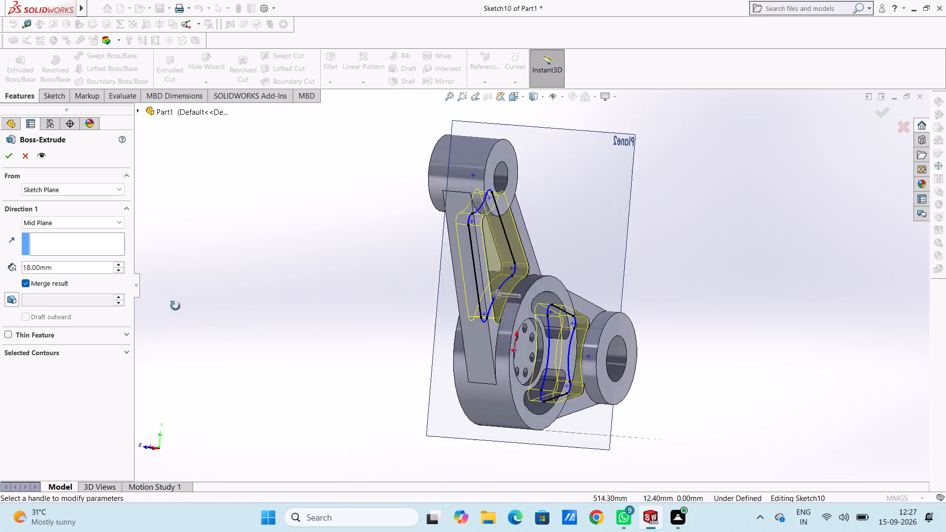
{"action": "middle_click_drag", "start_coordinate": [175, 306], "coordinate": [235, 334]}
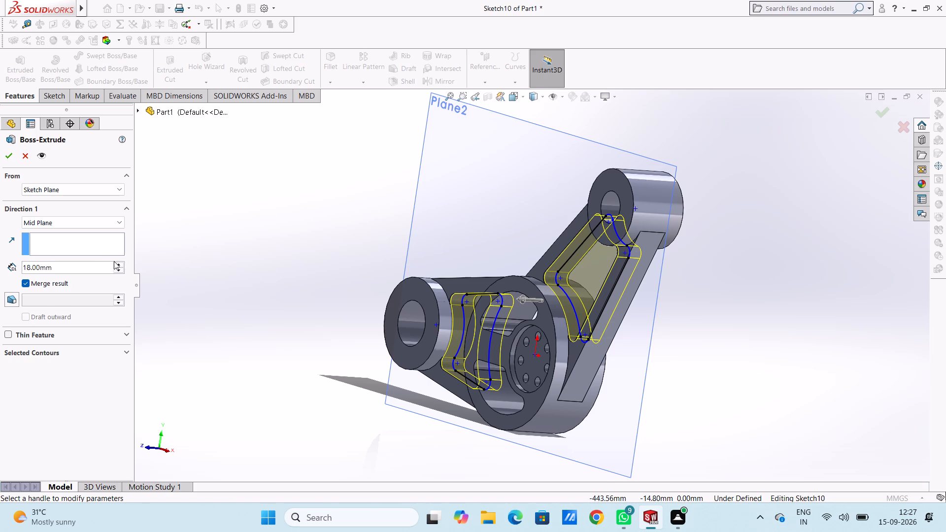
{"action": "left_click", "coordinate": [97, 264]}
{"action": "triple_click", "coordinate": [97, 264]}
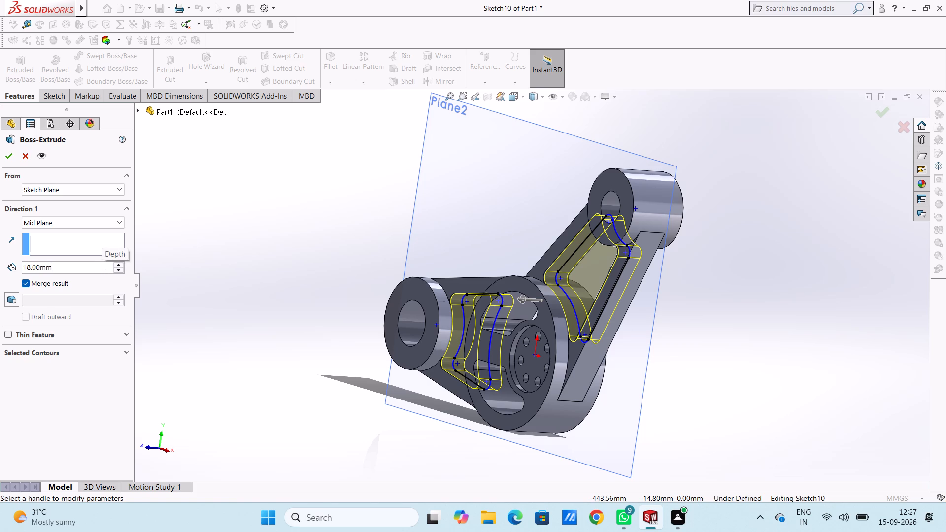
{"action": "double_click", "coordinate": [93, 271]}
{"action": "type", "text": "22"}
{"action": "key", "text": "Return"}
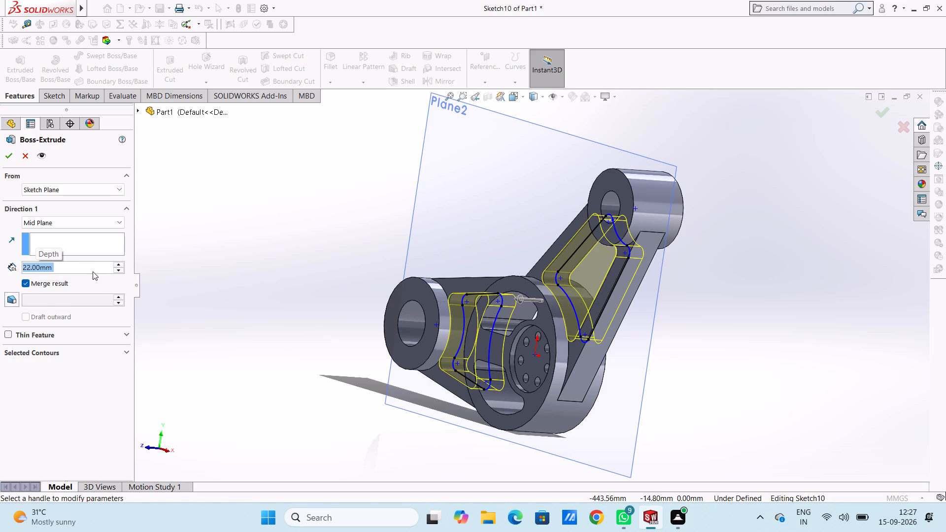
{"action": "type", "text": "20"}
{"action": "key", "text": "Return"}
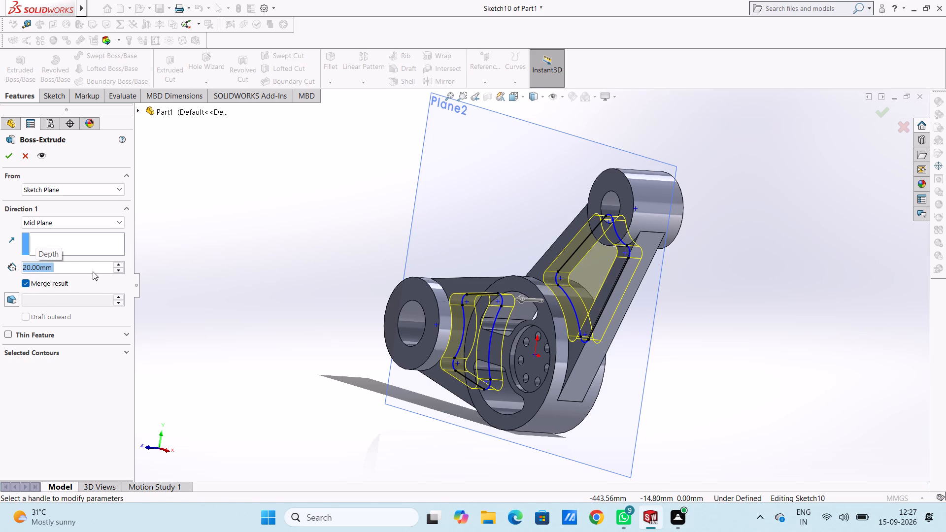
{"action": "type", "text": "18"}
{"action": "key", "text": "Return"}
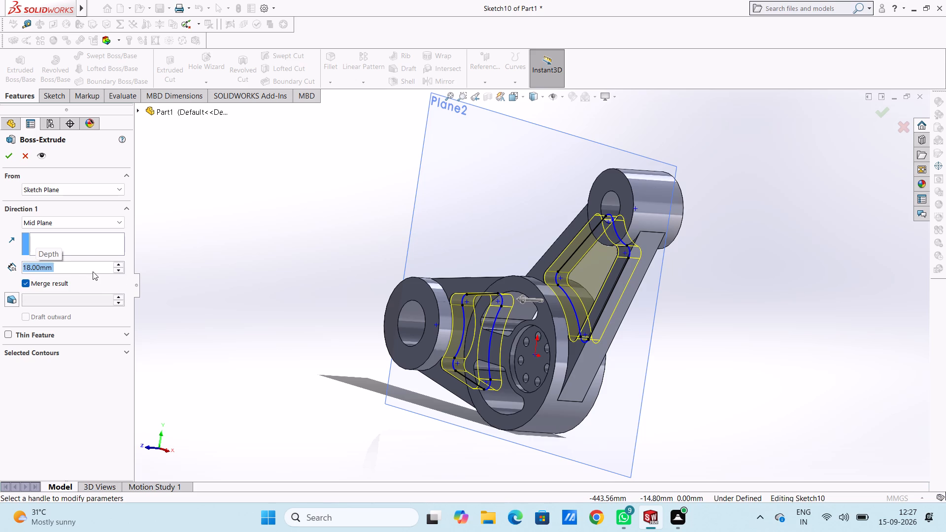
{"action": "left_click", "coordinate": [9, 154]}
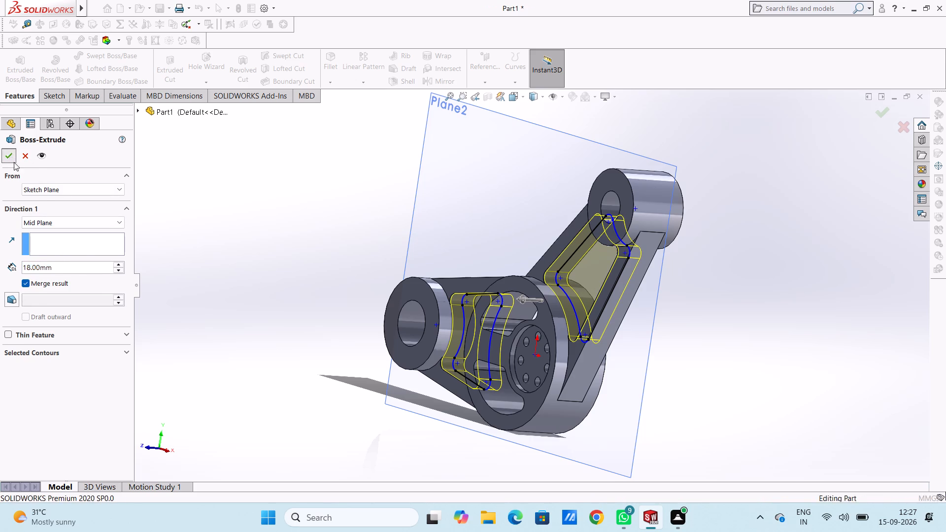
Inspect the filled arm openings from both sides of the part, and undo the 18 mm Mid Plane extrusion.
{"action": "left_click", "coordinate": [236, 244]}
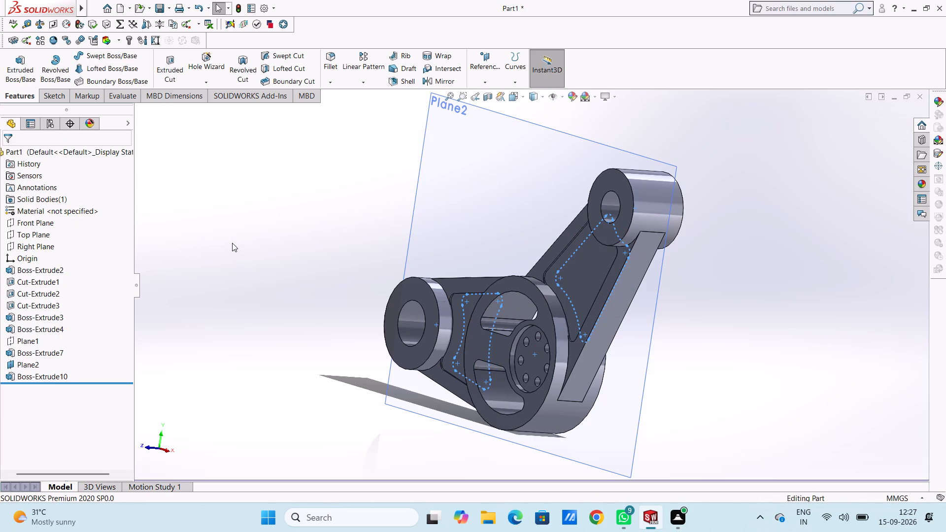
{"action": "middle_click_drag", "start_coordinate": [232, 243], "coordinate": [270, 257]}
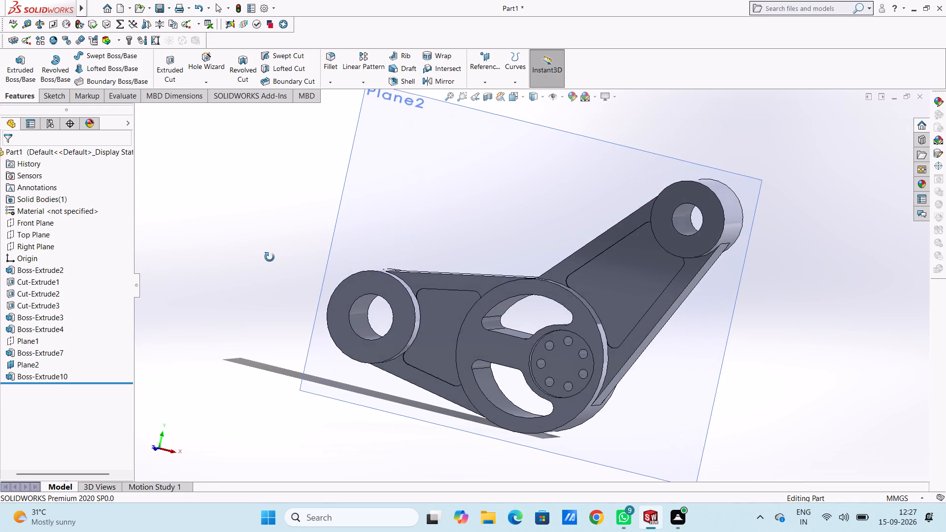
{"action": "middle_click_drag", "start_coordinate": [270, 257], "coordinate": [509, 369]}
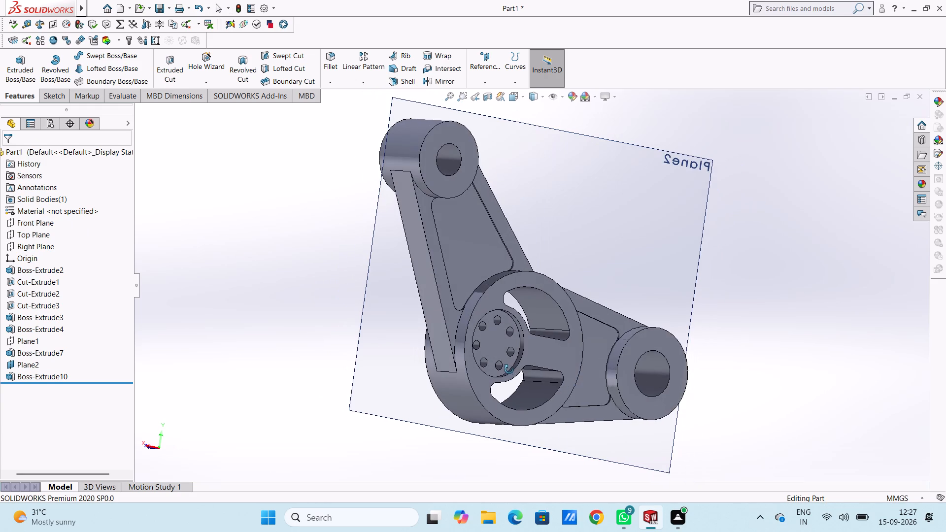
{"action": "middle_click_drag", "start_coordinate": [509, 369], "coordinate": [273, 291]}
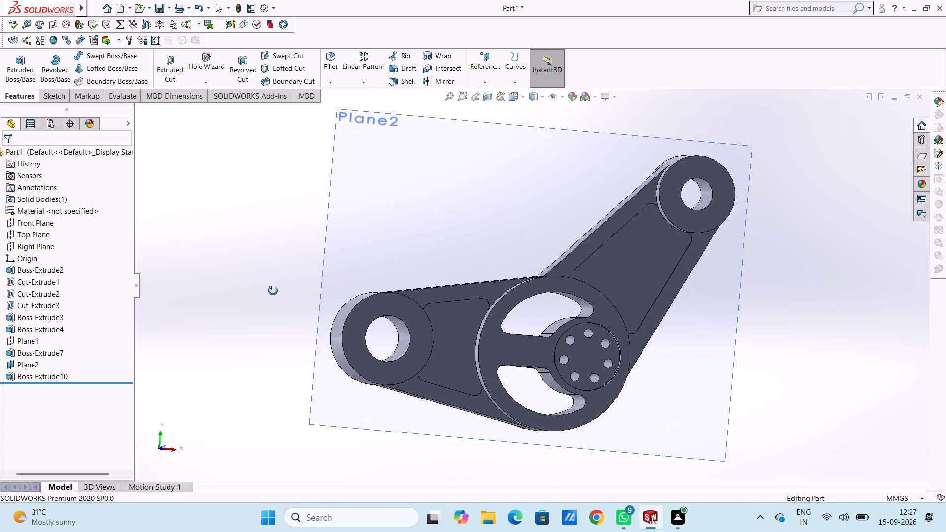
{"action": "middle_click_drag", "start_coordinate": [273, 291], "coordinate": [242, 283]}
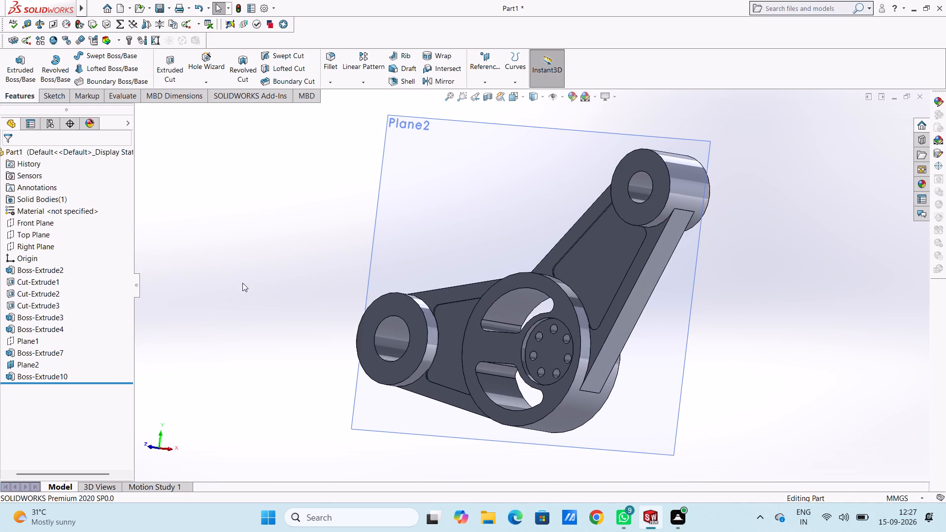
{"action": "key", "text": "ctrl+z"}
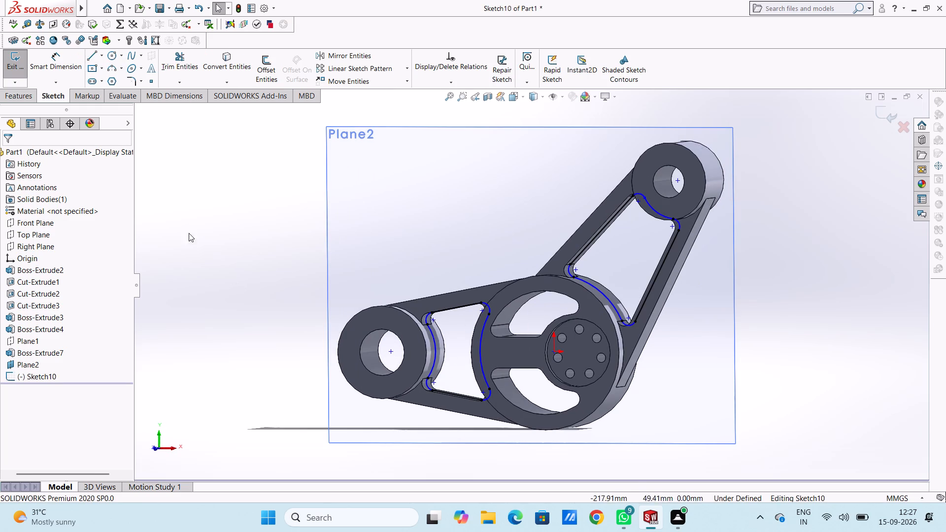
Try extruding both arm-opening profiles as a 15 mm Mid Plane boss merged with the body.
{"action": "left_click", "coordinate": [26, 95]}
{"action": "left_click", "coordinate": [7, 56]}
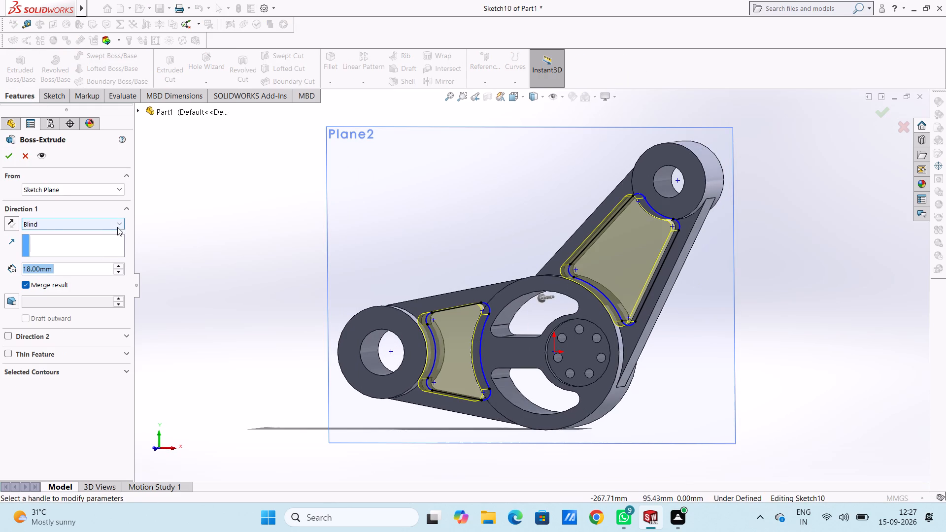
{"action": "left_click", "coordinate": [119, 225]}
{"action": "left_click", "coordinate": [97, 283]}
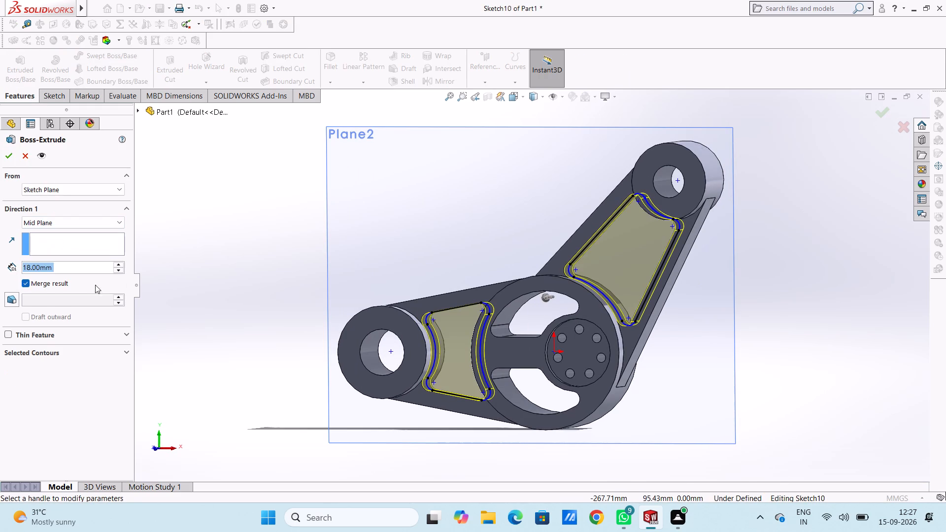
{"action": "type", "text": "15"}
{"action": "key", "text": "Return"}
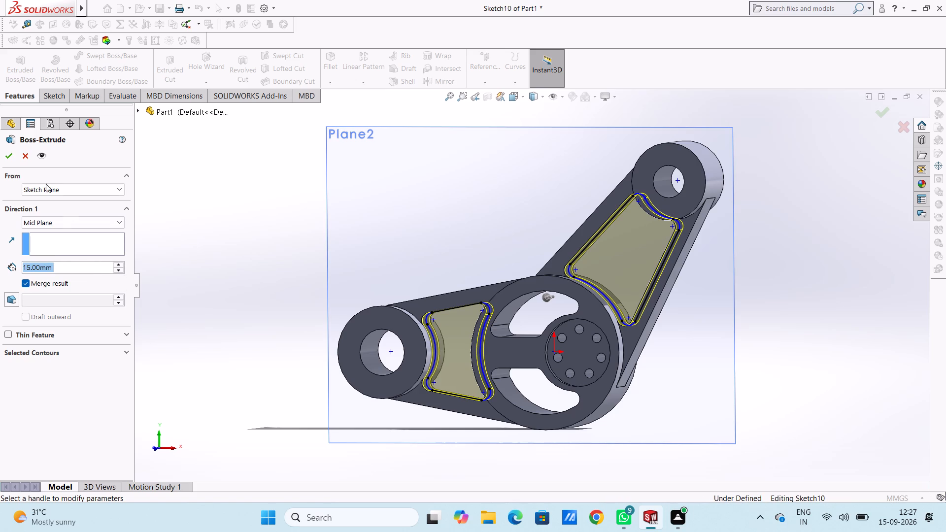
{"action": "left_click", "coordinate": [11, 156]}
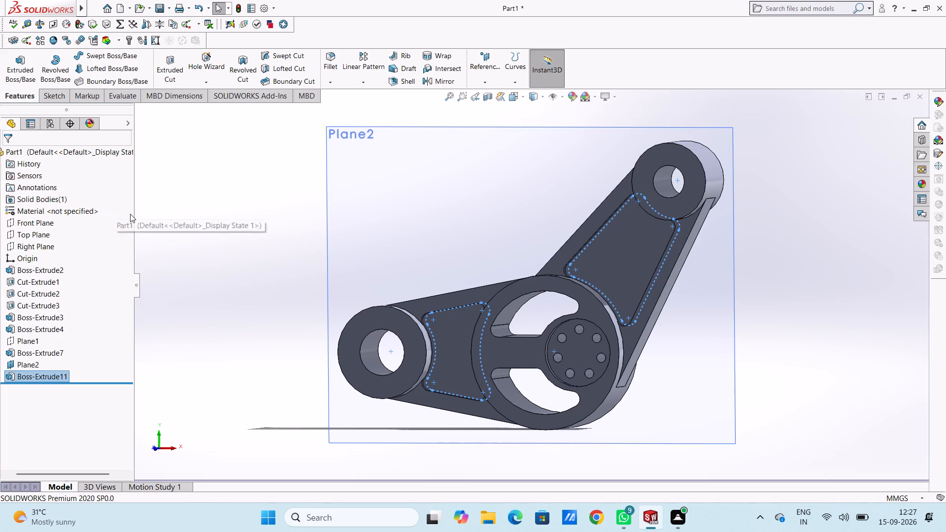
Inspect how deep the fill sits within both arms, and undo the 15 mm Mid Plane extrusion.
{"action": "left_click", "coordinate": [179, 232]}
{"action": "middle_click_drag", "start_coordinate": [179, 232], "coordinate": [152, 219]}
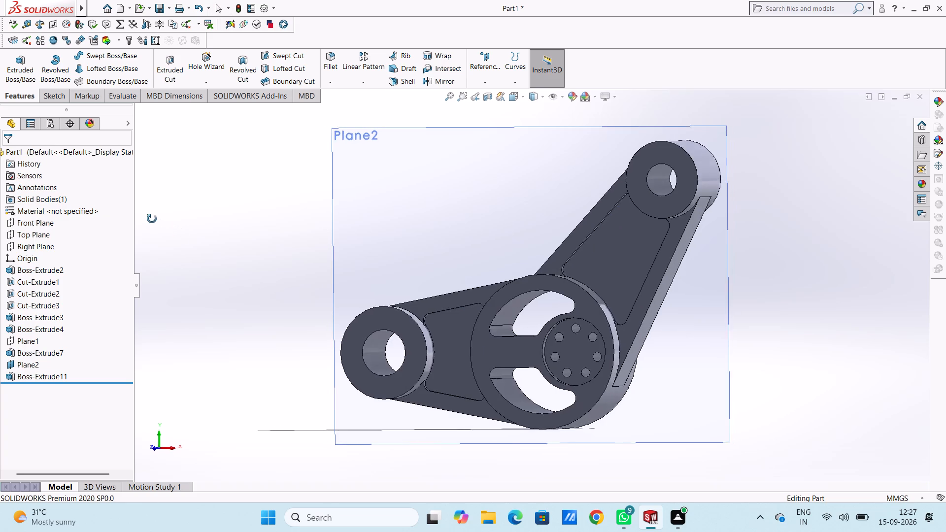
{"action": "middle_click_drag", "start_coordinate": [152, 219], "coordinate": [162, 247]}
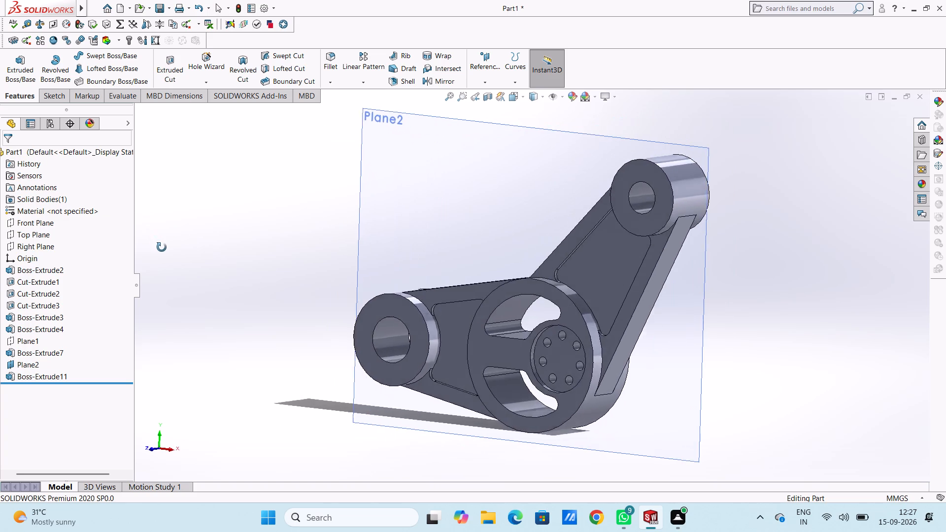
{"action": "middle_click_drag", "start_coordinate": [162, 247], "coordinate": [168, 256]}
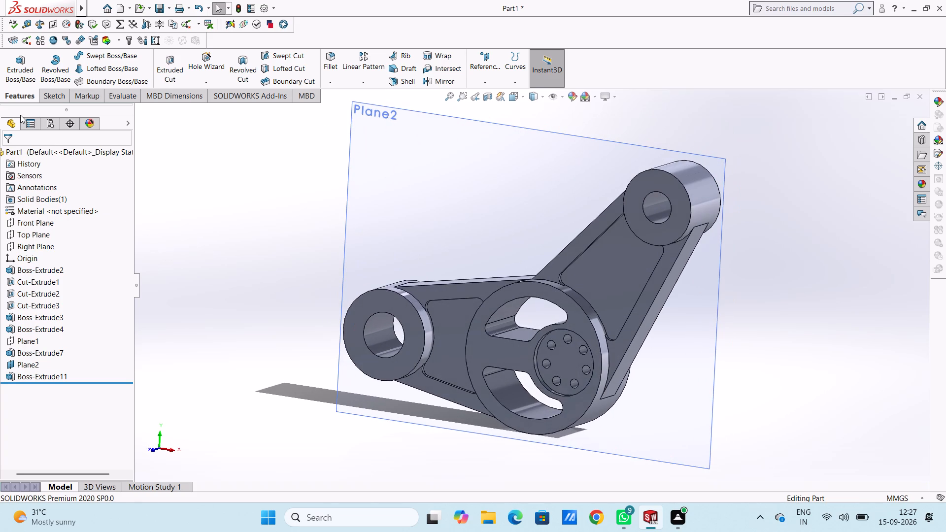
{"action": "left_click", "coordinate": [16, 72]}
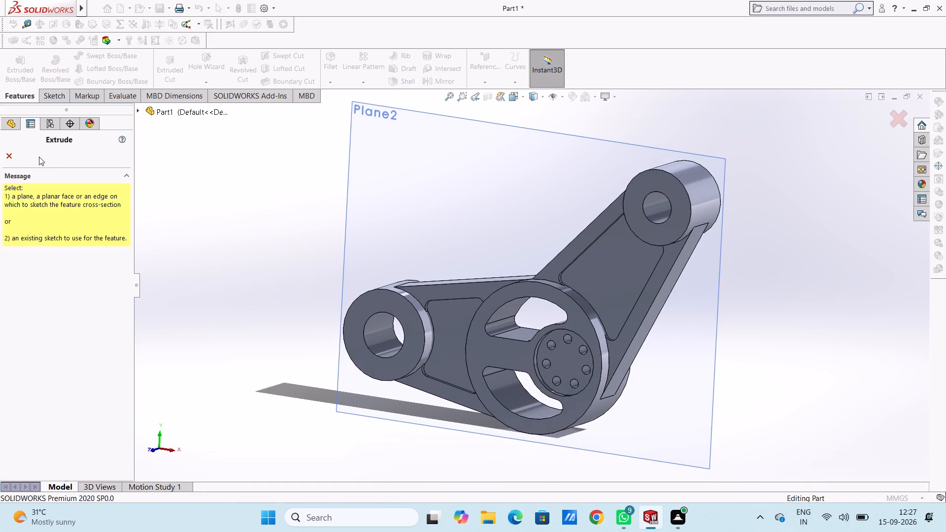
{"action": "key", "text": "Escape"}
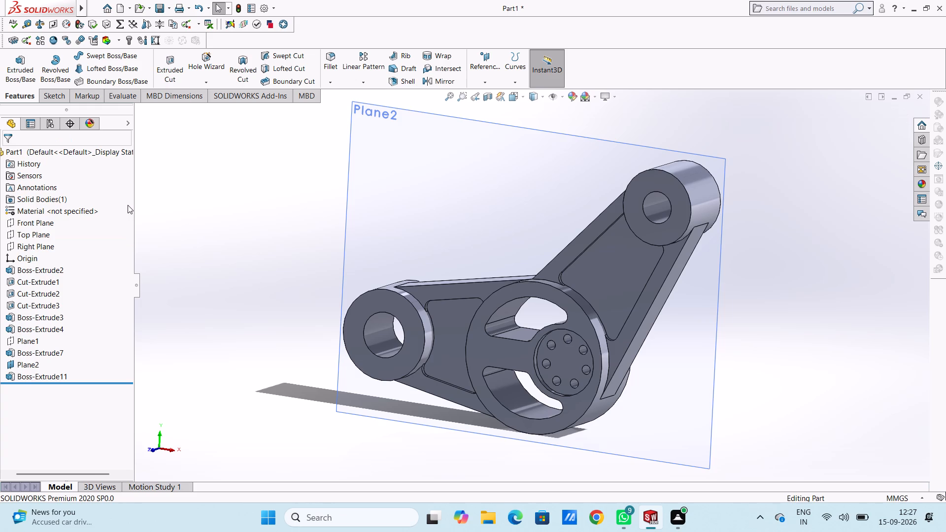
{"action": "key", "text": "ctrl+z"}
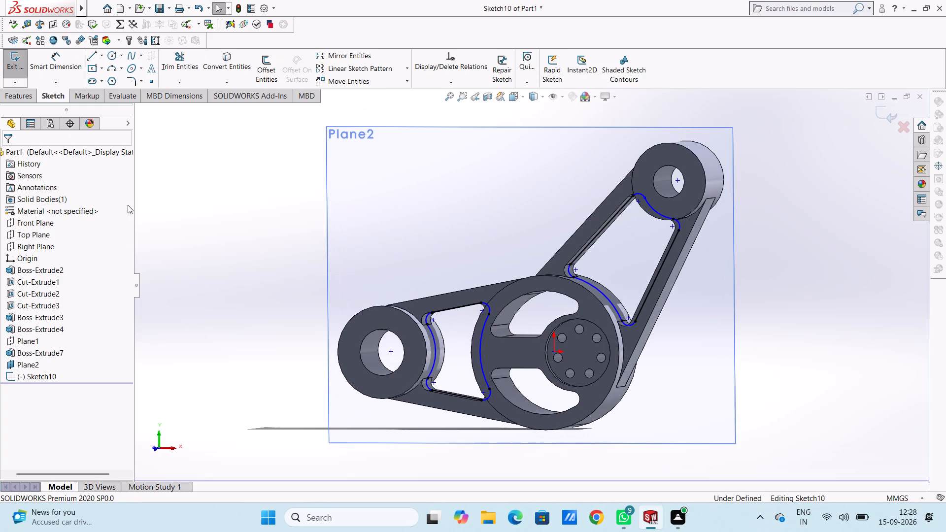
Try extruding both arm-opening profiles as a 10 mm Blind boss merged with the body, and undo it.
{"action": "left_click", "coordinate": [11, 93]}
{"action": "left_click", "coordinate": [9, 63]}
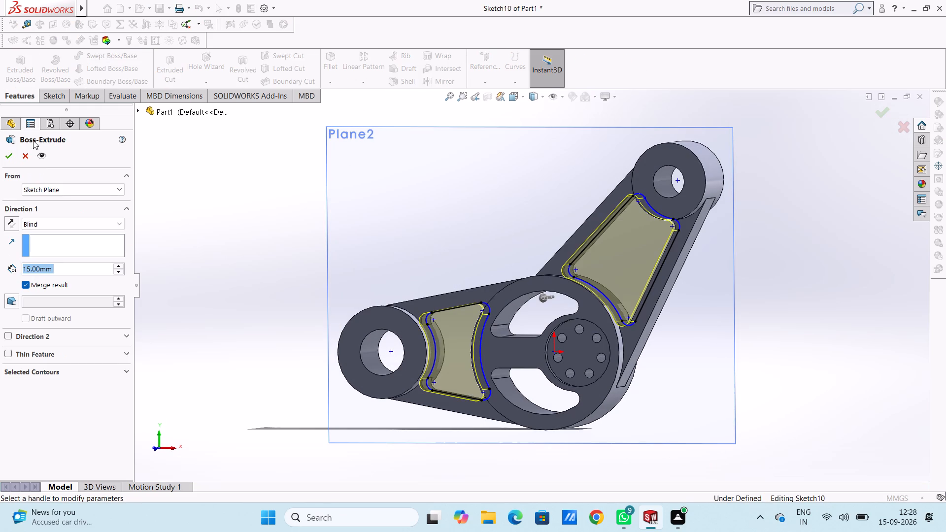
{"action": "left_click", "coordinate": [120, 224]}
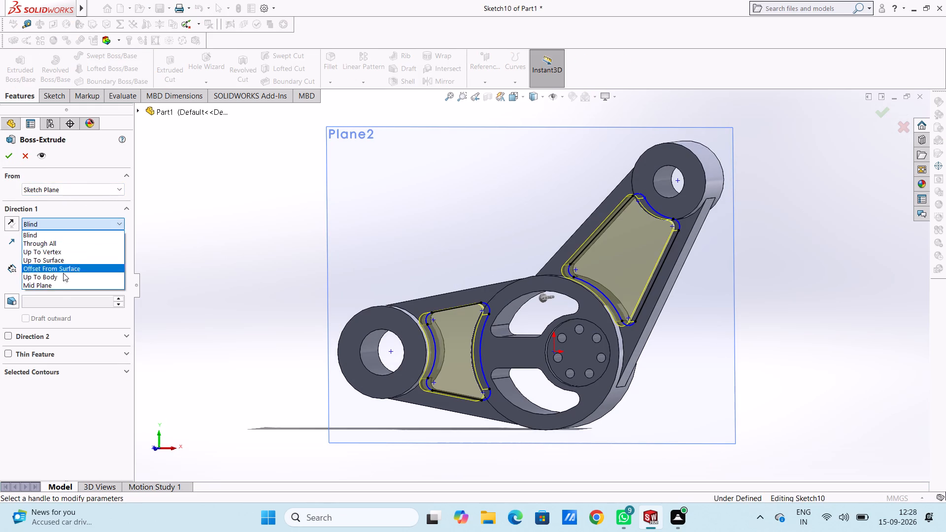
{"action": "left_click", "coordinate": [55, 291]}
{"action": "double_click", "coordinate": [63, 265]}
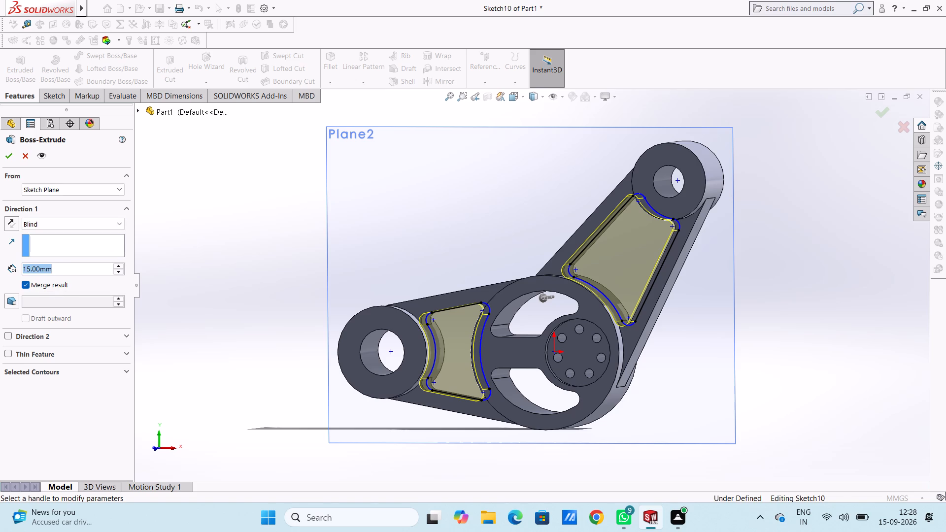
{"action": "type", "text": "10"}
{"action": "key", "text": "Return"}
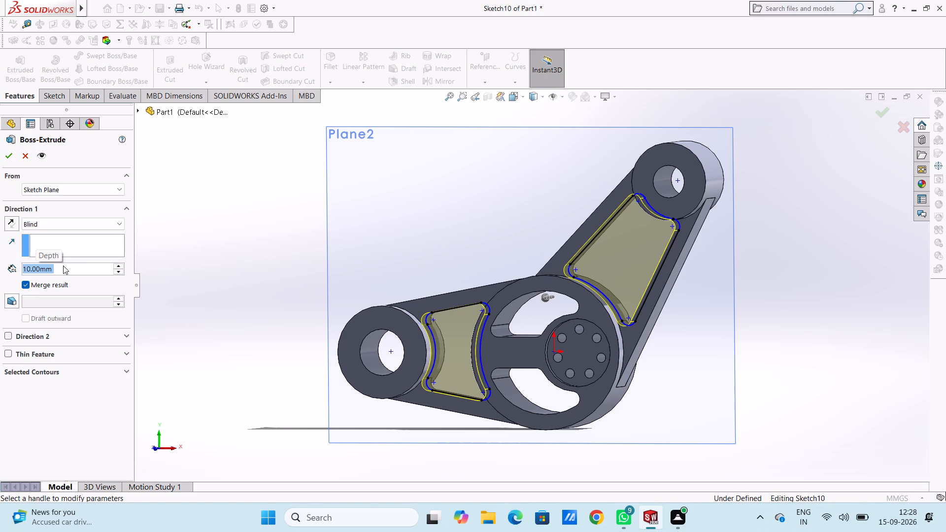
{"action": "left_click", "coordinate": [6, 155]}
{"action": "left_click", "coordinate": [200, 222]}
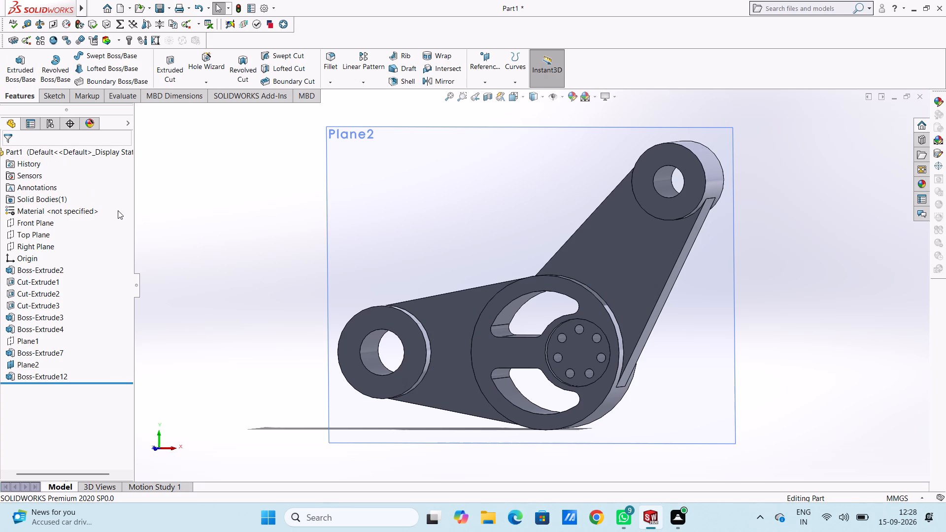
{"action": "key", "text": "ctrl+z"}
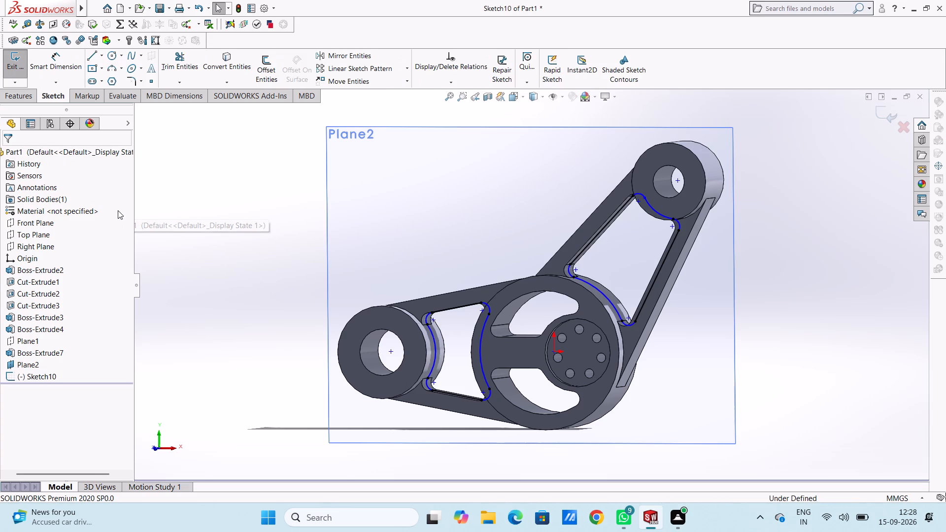
Extrude both arm-opening profiles as a 10 mm Mid Plane boss merged with the body.
{"action": "left_click", "coordinate": [19, 93]}
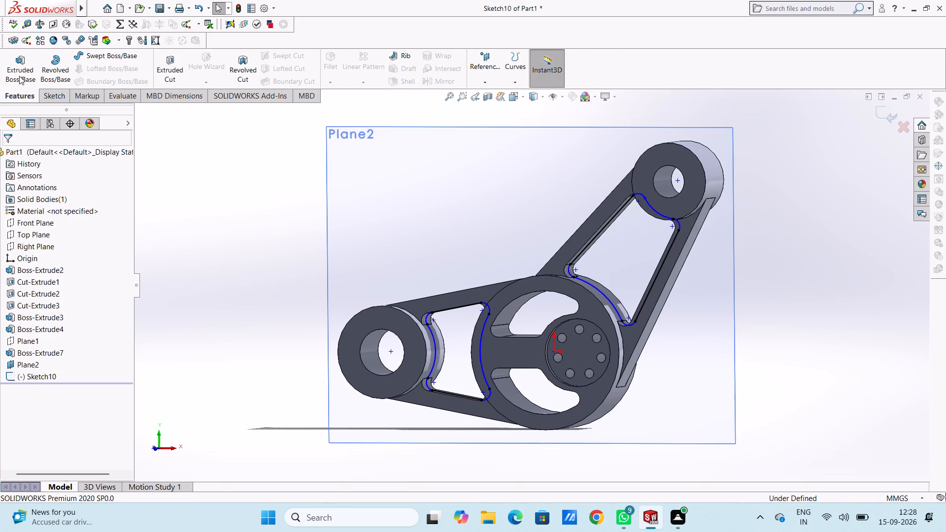
{"action": "left_click", "coordinate": [18, 66]}
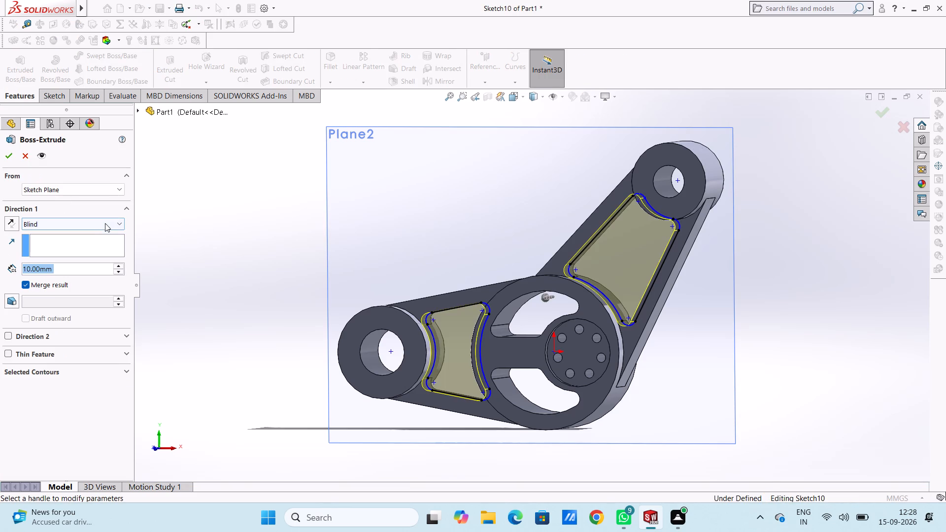
{"action": "left_click", "coordinate": [120, 223]}
{"action": "left_click", "coordinate": [82, 285]}
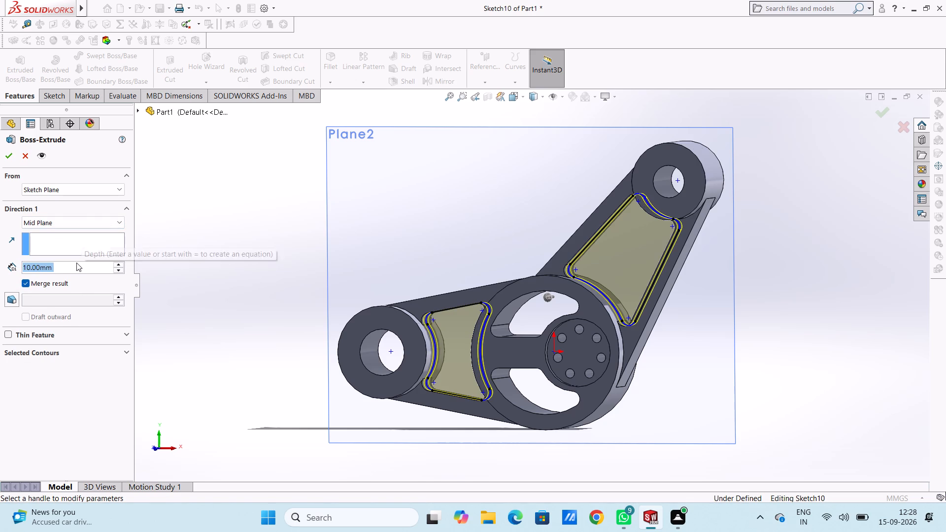
{"action": "left_click", "coordinate": [10, 157]}
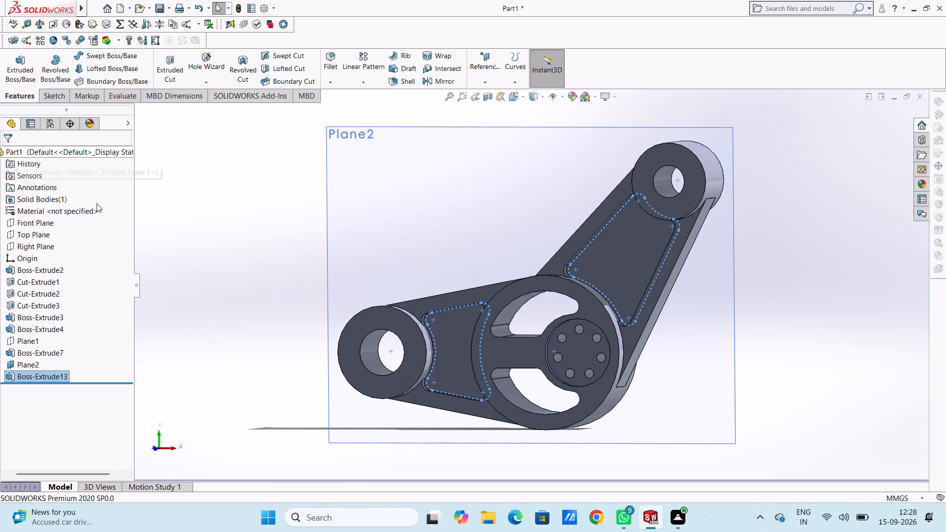
{"action": "left_click", "coordinate": [158, 205]}
Inspect the recess depth of the webs in both arms from the front, side and underside of the part.
{"action": "middle_click_drag", "start_coordinate": [213, 243], "coordinate": [198, 236]}
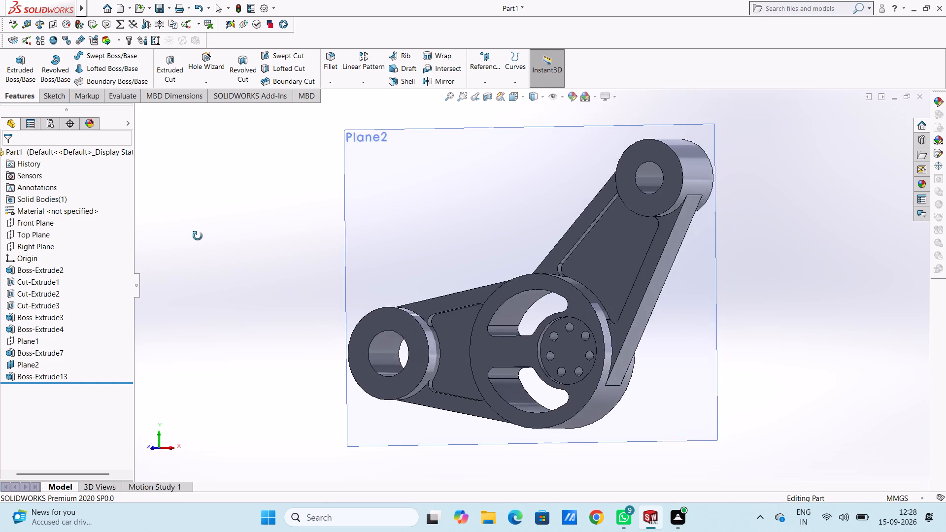
{"action": "middle_click_drag", "start_coordinate": [198, 236], "coordinate": [222, 243]}
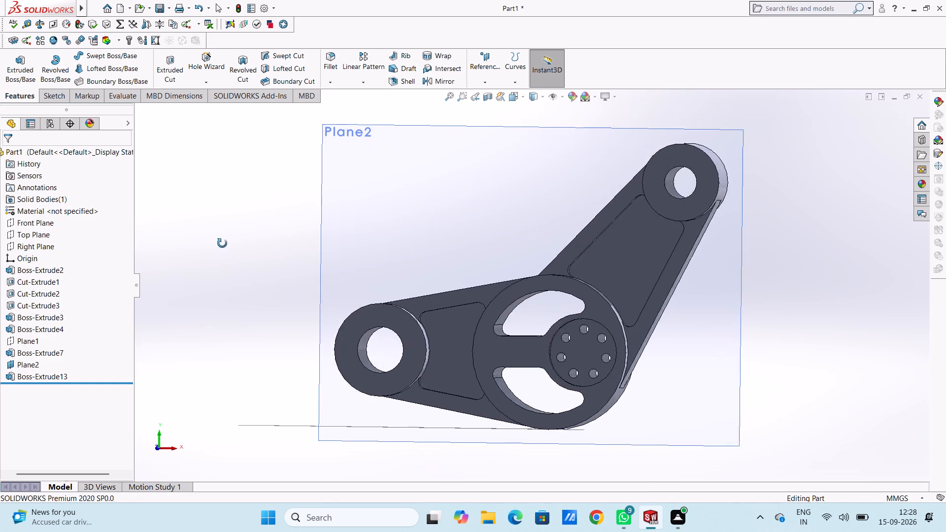
{"action": "middle_click_drag", "start_coordinate": [222, 243], "coordinate": [182, 239]}
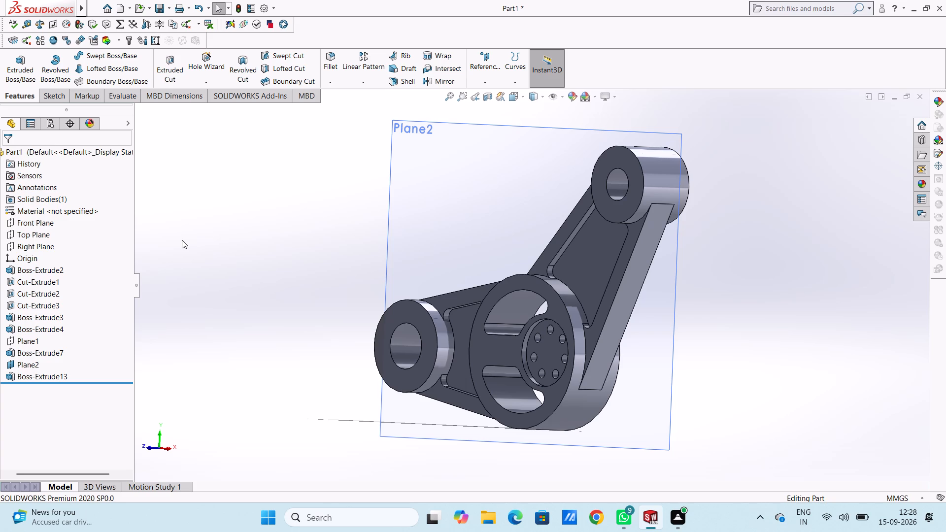
{"action": "scroll", "coordinate": [181, 240], "scroll_direction": "up", "scroll_amount": 1}
{"action": "middle_click_drag", "start_coordinate": [181, 240], "coordinate": [155, 225]}
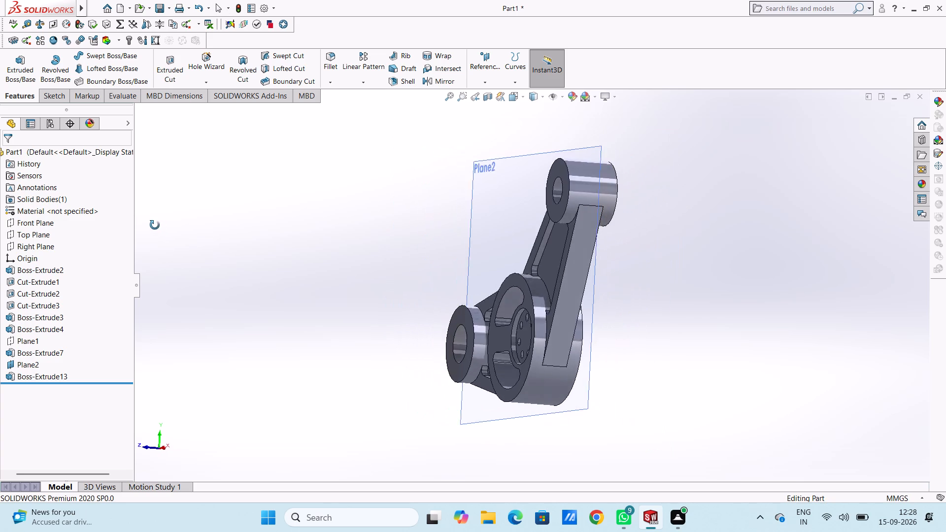
{"action": "middle_click_drag", "start_coordinate": [155, 225], "coordinate": [240, 203]}
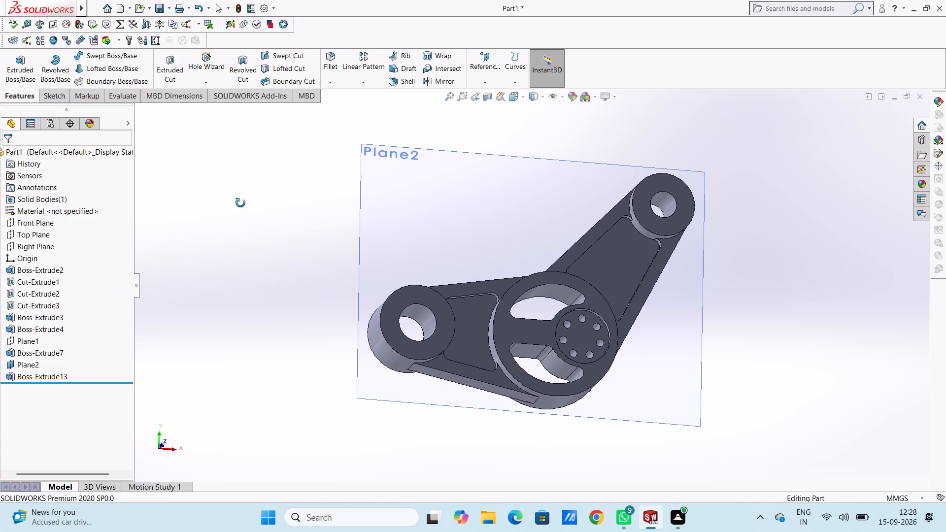
{"action": "middle_click_drag", "start_coordinate": [240, 203], "coordinate": [205, 209]}
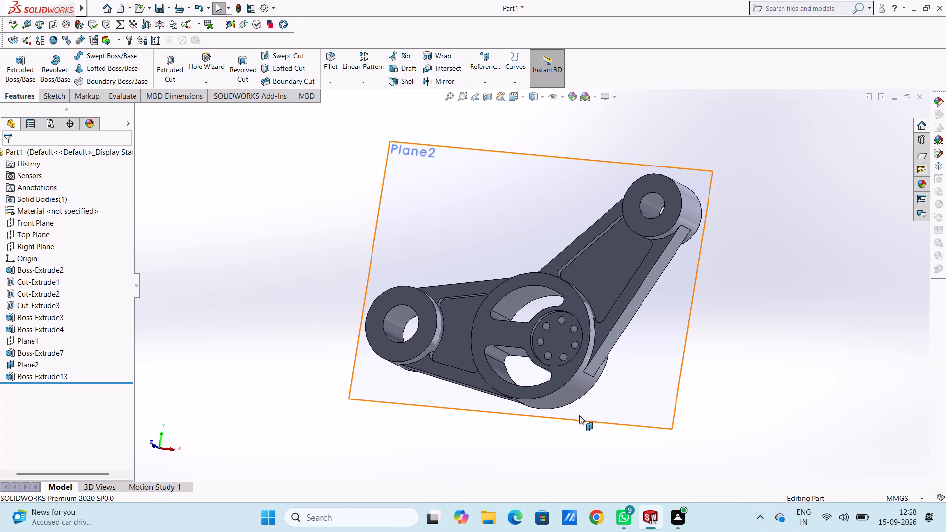
{"action": "scroll", "coordinate": [579, 415], "scroll_direction": "up", "scroll_amount": 3}
{"action": "scroll", "coordinate": [577, 408], "scroll_direction": "down", "scroll_amount": 7}
{"action": "scroll", "coordinate": [569, 392], "scroll_direction": "up", "scroll_amount": 2}
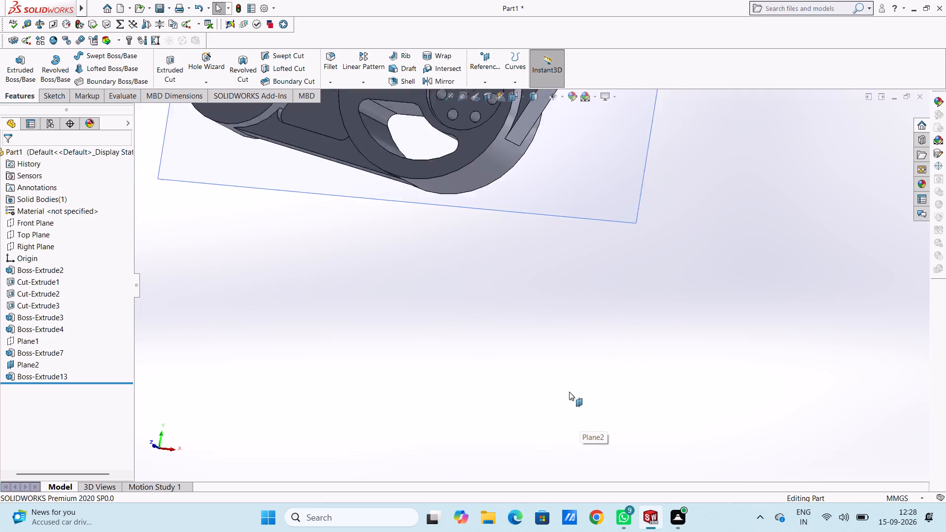
{"action": "scroll", "coordinate": [569, 392], "scroll_direction": "up", "scroll_amount": 3}
{"action": "scroll", "coordinate": [540, 329], "scroll_direction": "up", "scroll_amount": 4}
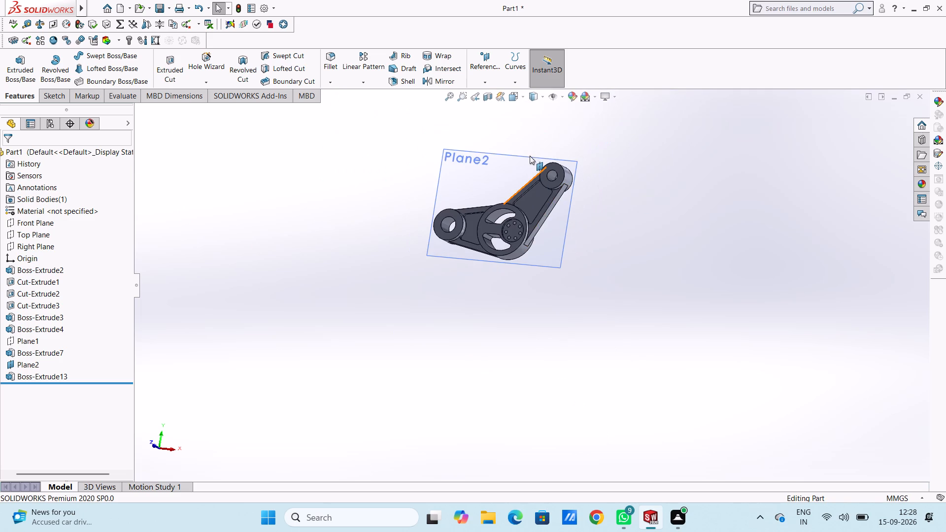
{"action": "scroll", "coordinate": [529, 157], "scroll_direction": "down", "scroll_amount": 5}
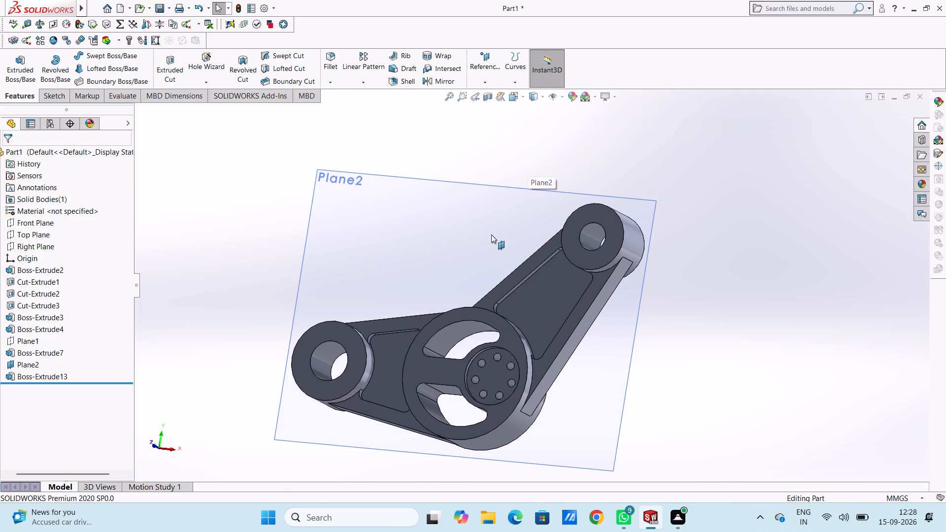
{"action": "key", "text": "Escape"}
{"action": "key", "text": "Escape"}
{"action": "key", "text": "Escape"}
{"action": "key", "text": "Escape"}
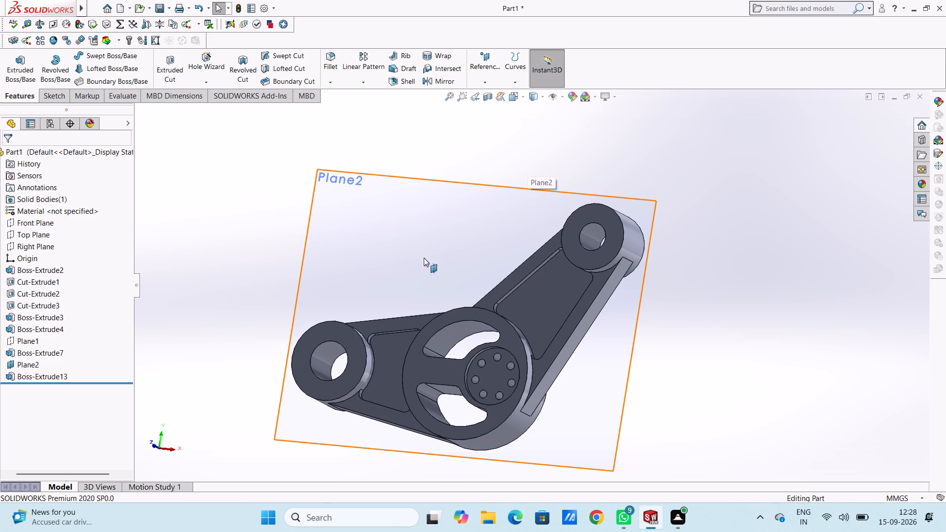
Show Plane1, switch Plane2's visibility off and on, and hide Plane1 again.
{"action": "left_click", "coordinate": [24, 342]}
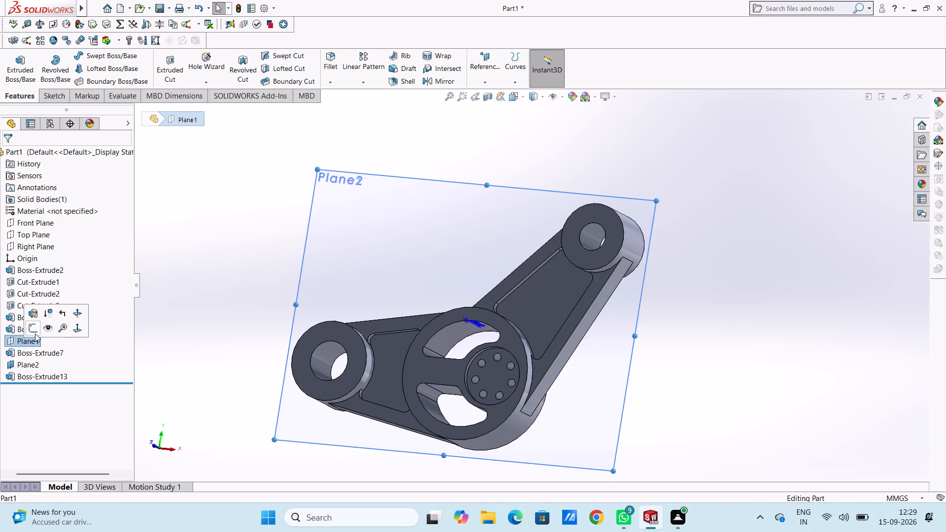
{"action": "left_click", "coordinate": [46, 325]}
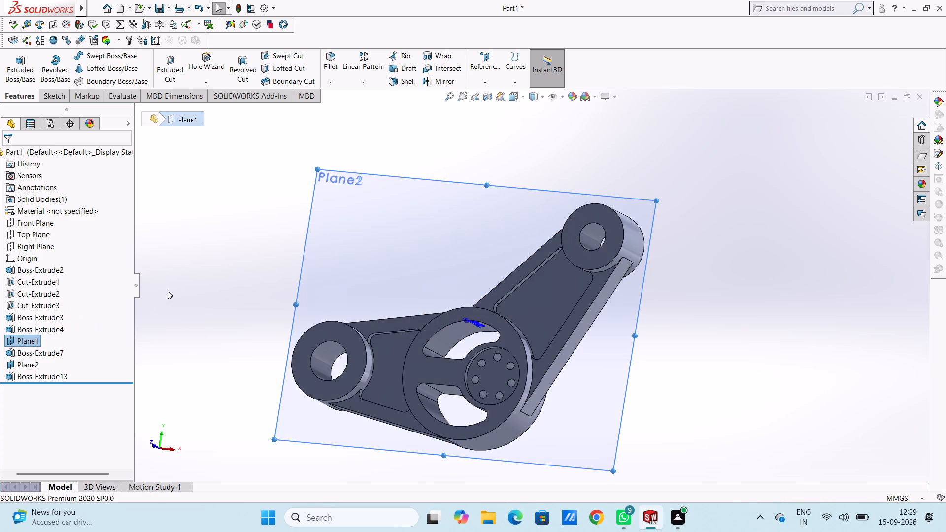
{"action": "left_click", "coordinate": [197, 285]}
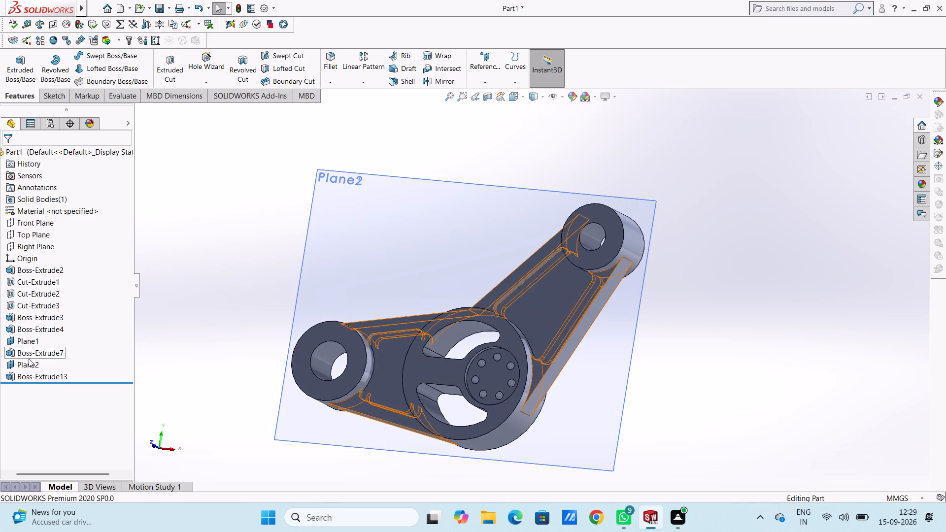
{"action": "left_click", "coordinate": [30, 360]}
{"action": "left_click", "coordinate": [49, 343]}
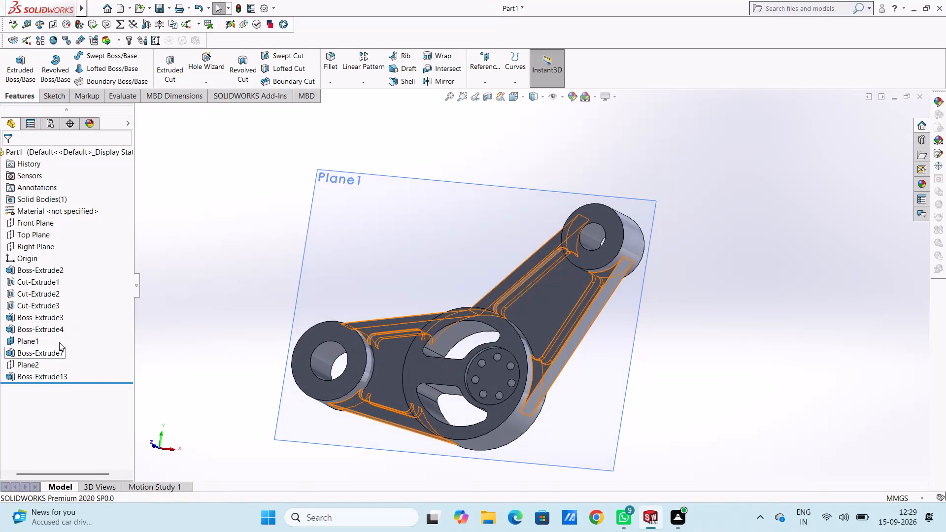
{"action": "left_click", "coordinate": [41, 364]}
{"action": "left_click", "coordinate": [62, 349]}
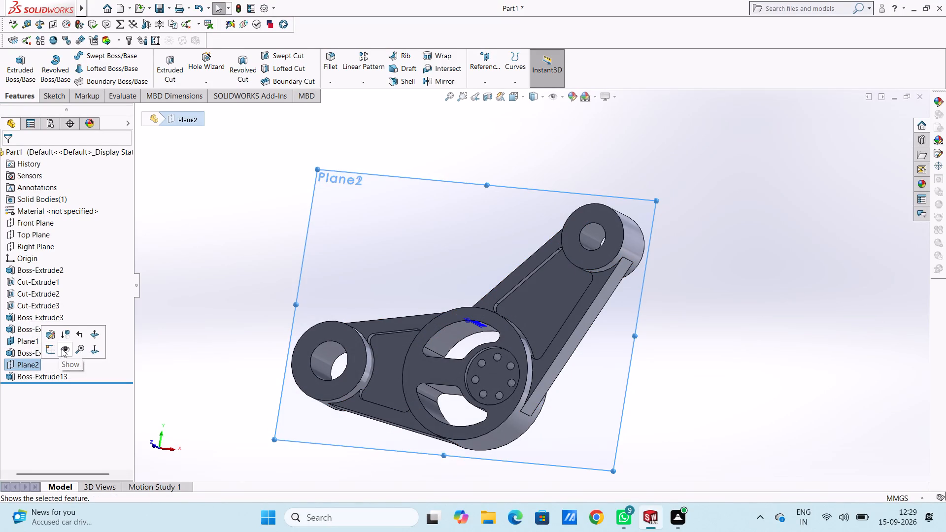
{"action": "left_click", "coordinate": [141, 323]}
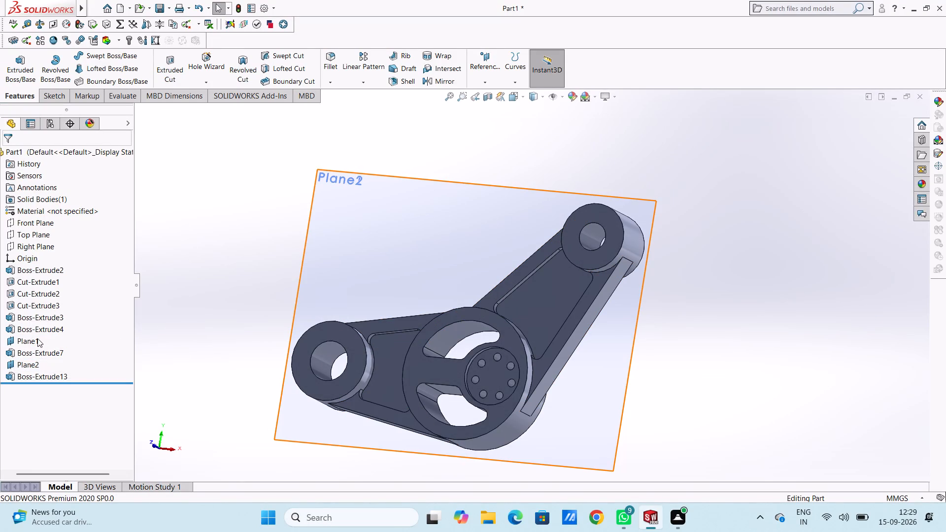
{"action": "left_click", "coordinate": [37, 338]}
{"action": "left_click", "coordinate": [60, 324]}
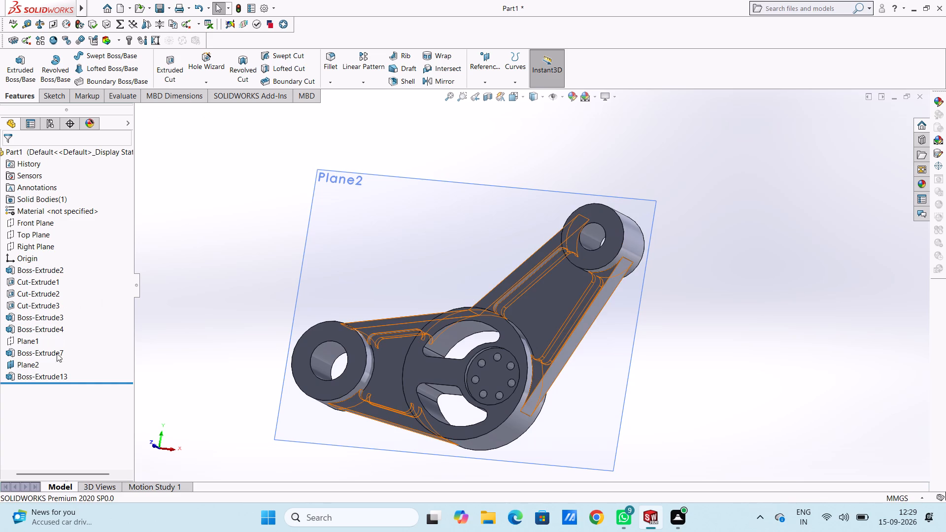
Hide the reference plane Plane2.
{"action": "left_click", "coordinate": [42, 365]}
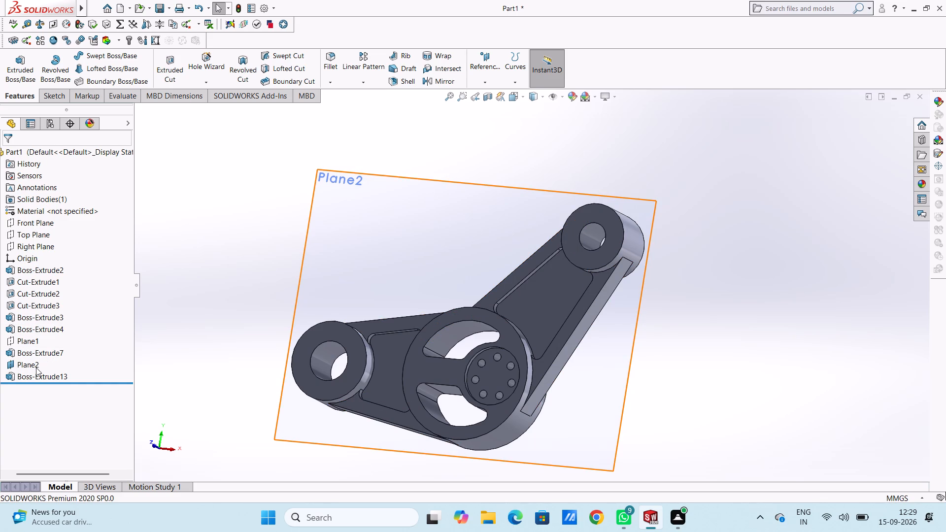
{"action": "left_click", "coordinate": [35, 367]}
{"action": "left_click", "coordinate": [57, 351]}
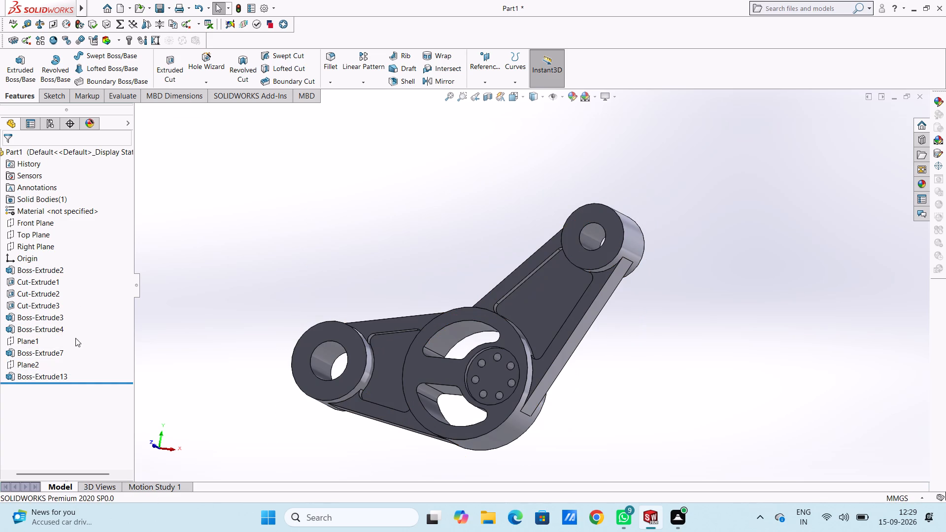
{"action": "left_click", "coordinate": [276, 266]}
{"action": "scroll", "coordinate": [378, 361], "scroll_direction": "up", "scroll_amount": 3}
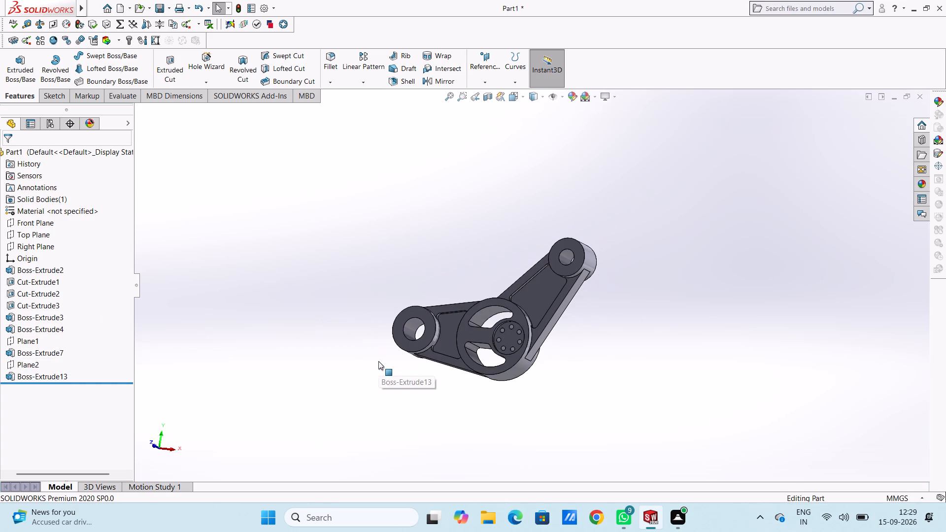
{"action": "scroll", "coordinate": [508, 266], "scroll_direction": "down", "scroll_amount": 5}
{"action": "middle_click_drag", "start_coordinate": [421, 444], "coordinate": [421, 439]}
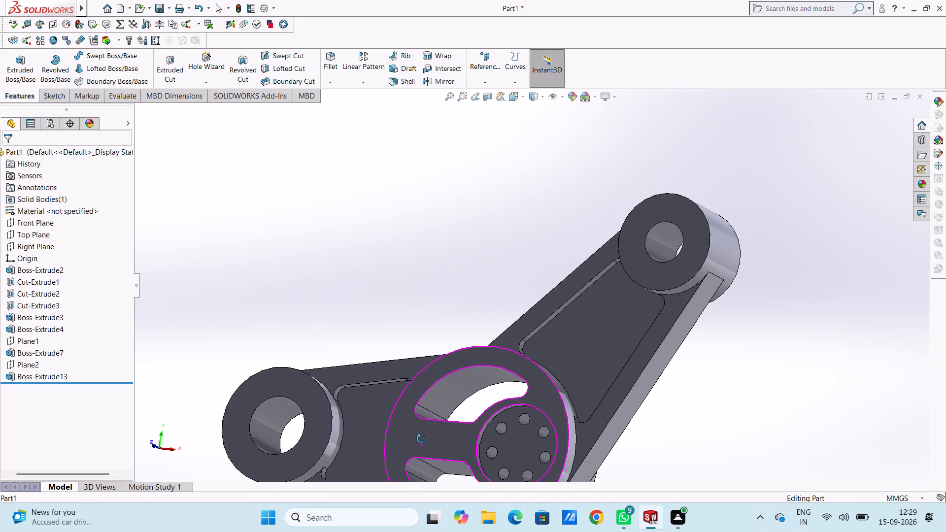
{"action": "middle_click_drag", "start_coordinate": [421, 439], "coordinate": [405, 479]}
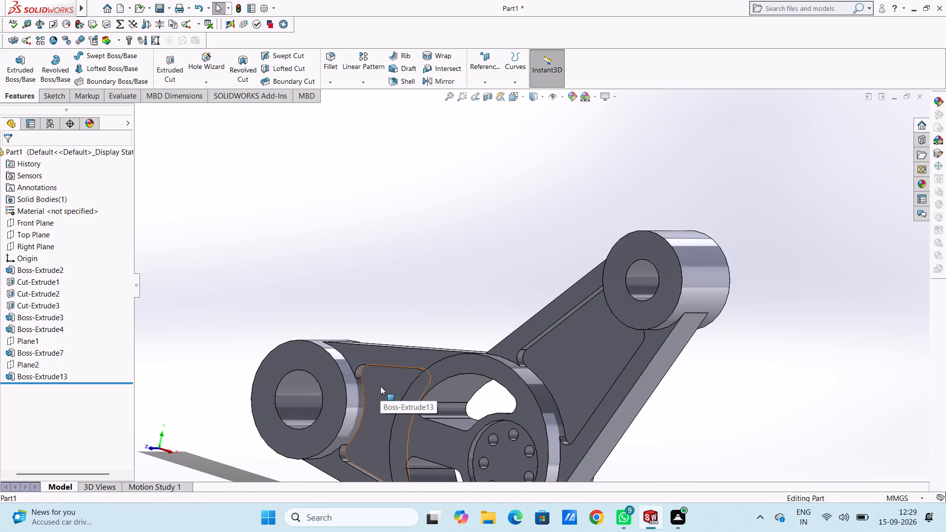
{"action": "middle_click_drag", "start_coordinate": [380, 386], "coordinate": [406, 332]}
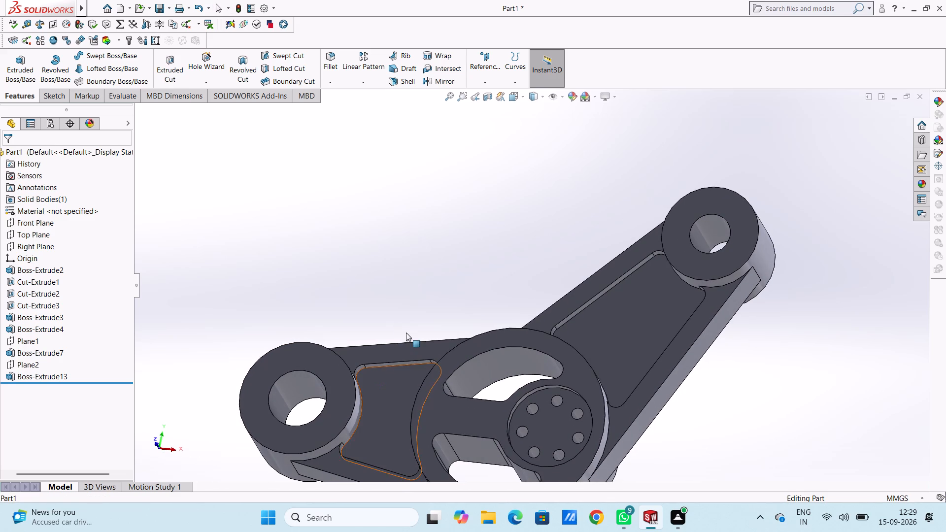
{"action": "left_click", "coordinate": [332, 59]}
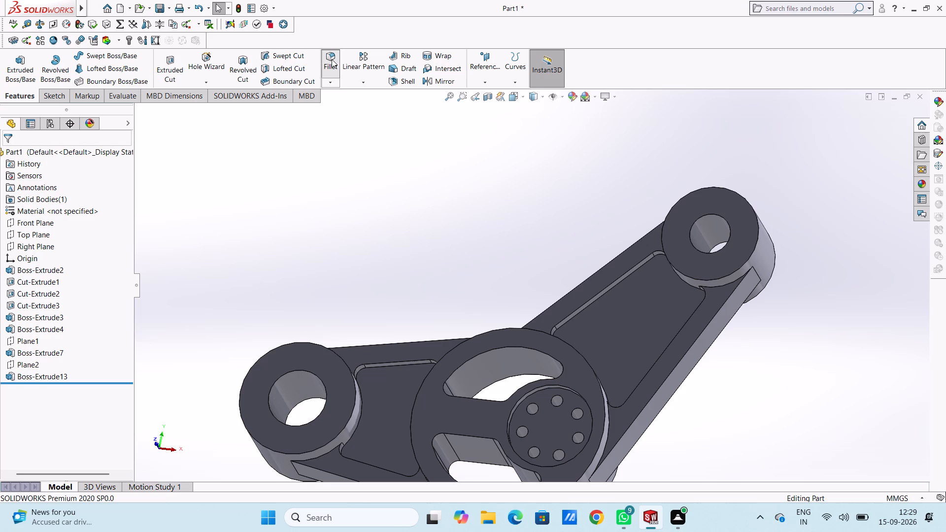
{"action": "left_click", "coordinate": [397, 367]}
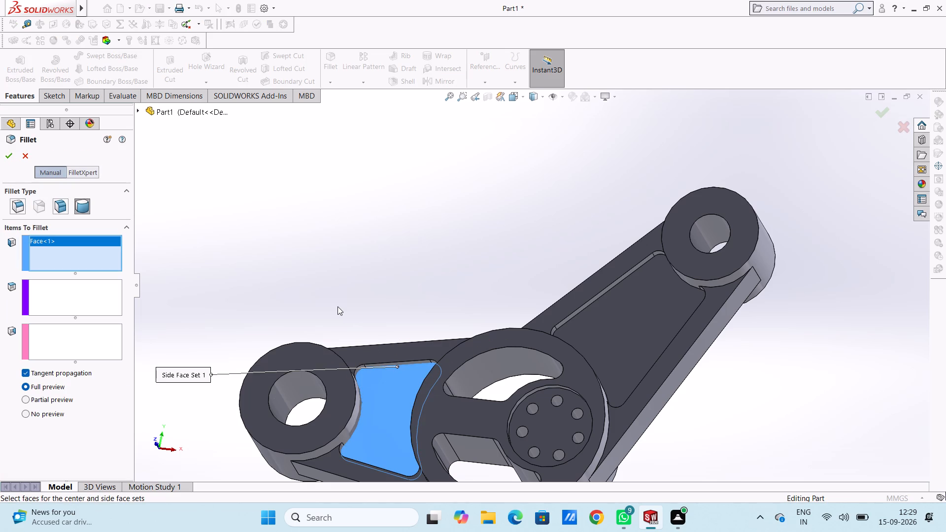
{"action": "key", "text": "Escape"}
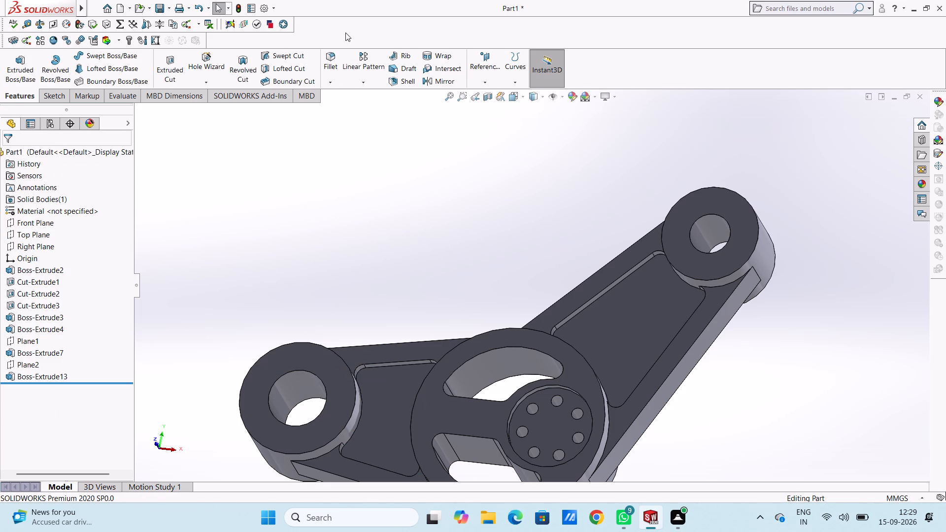
Add a 1 mm constant-size fillet along the edge loop around the recessed web in the larger ring's arm.
{"action": "left_click", "coordinate": [333, 61]}
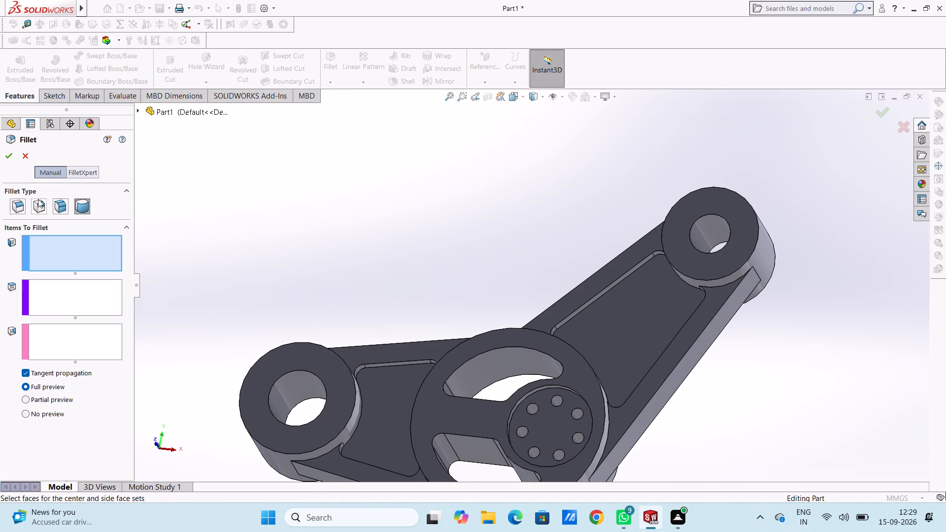
{"action": "left_click", "coordinate": [20, 207]}
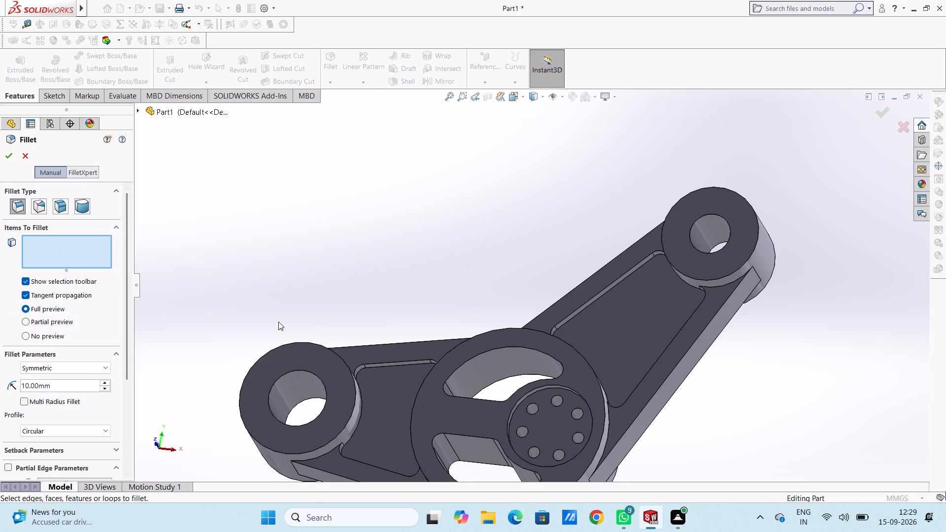
{"action": "left_click", "coordinate": [386, 367]}
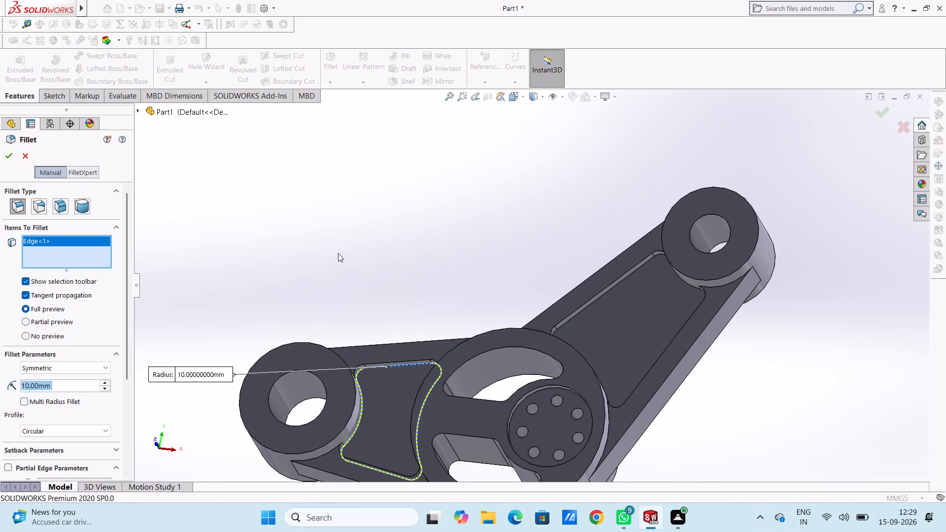
{"action": "key", "text": "2"}
{"action": "key", "text": "Return"}
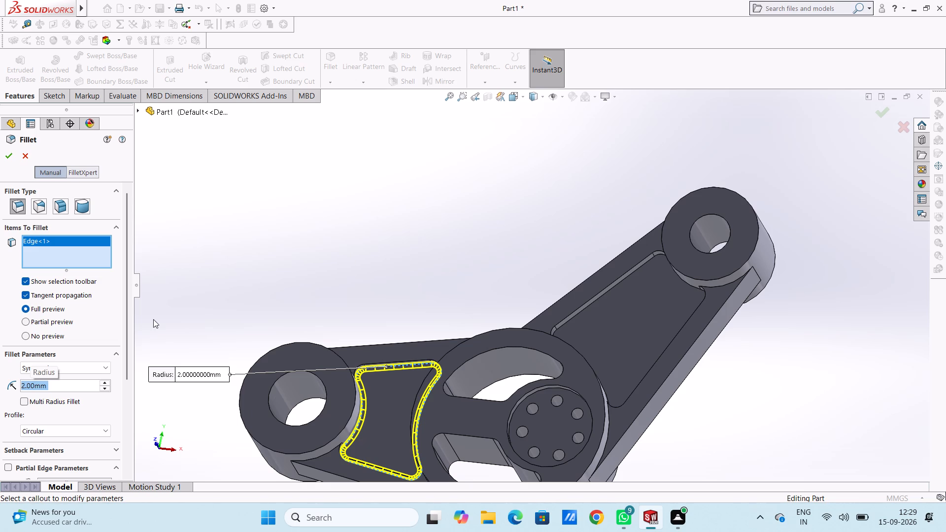
{"action": "key", "text": "1"}
{"action": "key", "text": "Return"}
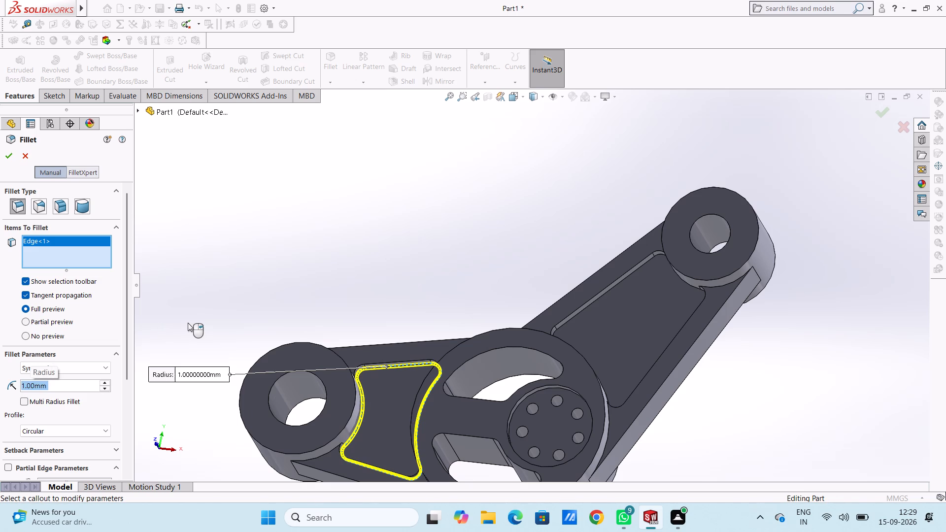
{"action": "left_click", "coordinate": [10, 157]}
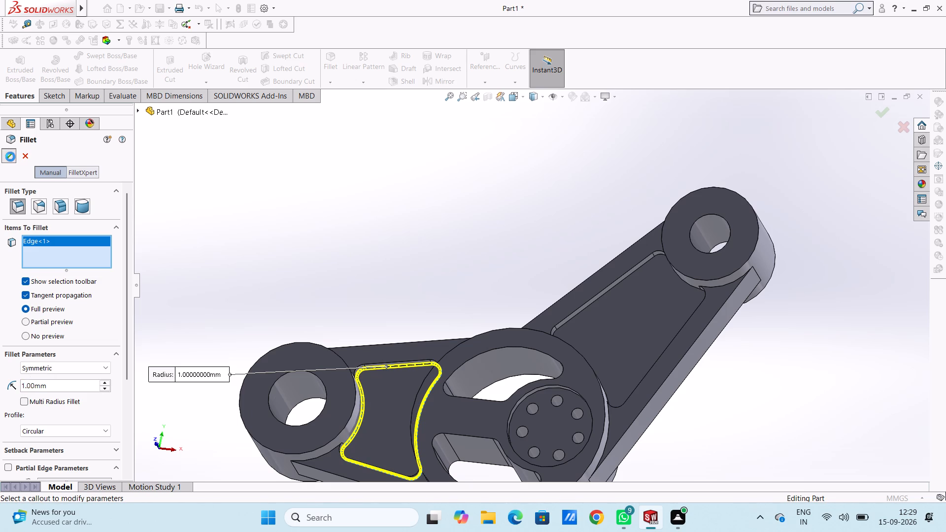
{"action": "left_click", "coordinate": [417, 230]}
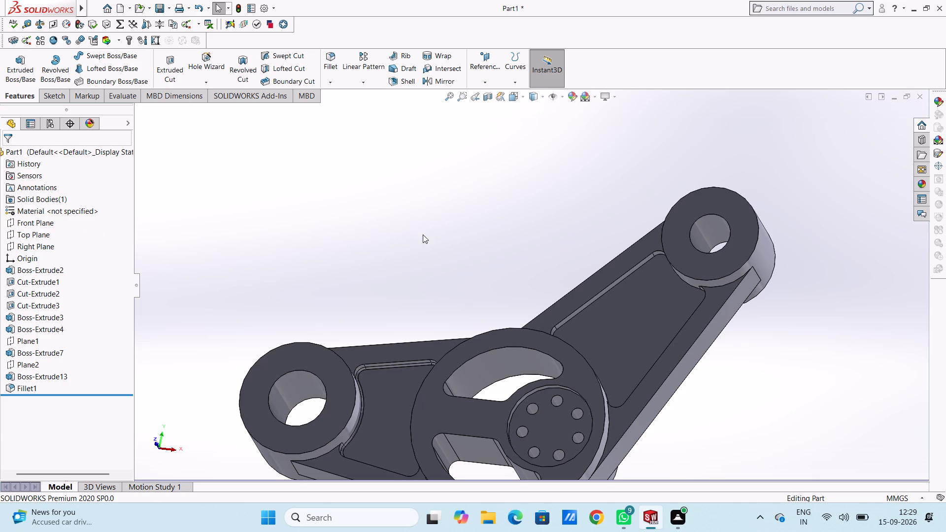
Add a 1 mm constant-size fillet along the edge loop around the recessed web in the smaller ring's arm.
{"action": "left_click", "coordinate": [322, 56]}
{"action": "left_click", "coordinate": [613, 289]}
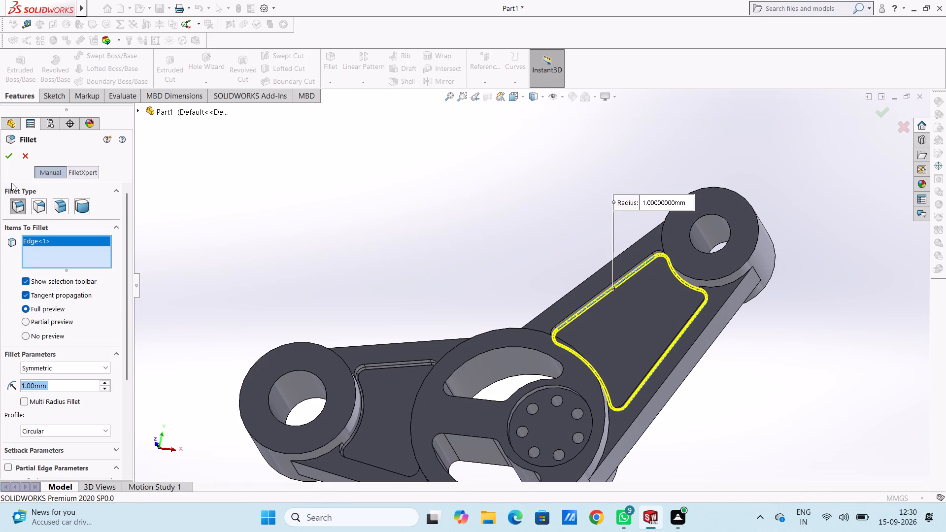
{"action": "left_click", "coordinate": [7, 154]}
{"action": "left_click", "coordinate": [371, 195]}
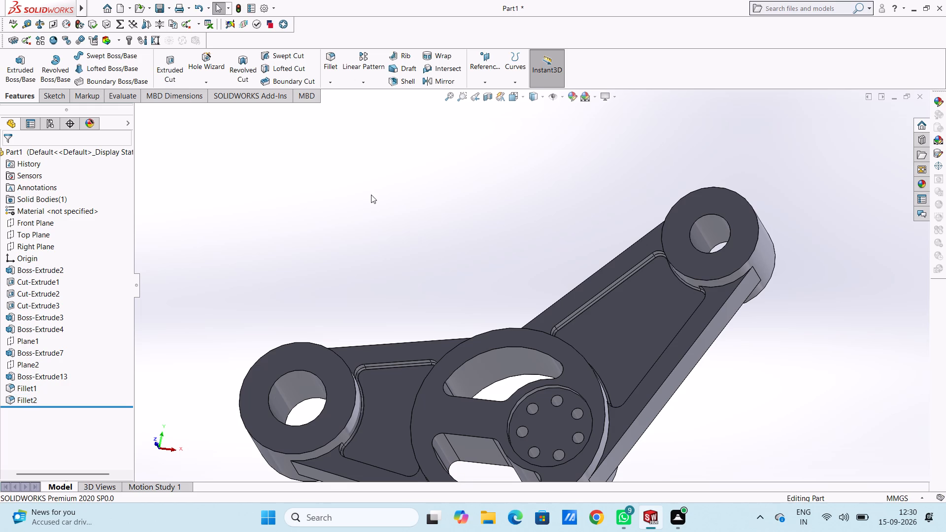
Sketch two concentric circles of 10.5 mm and 25 mm radius on the smaller ring's front face, matching its bore and outer edge.
{"action": "key", "text": "ctrl+1"}
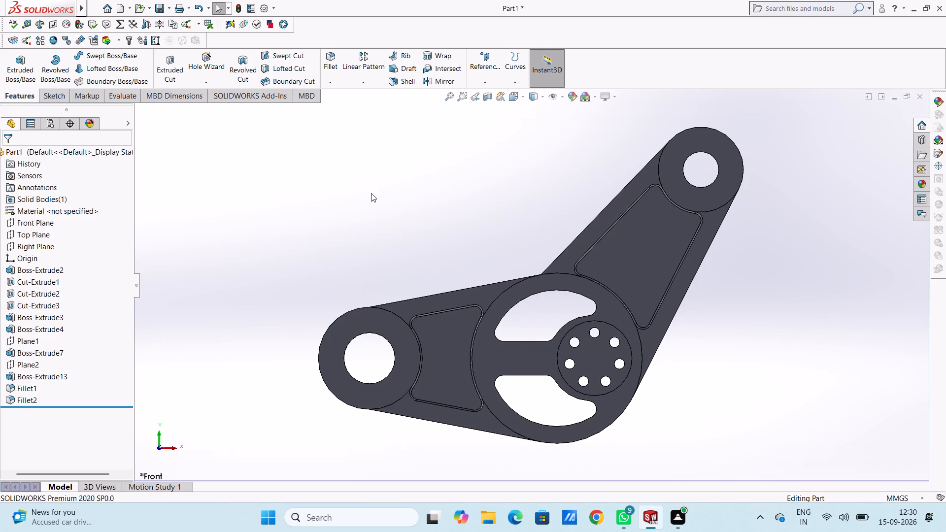
{"action": "key", "text": "ctrl+7"}
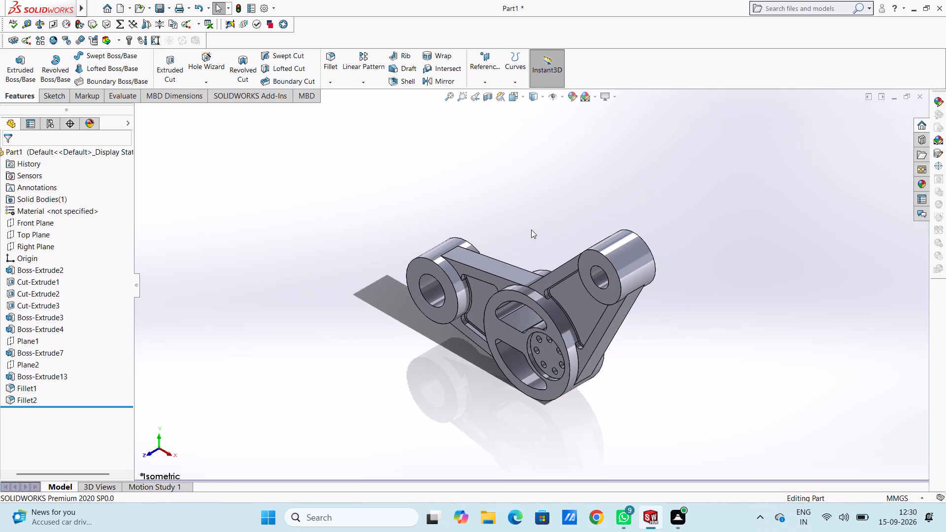
{"action": "key", "text": "ctrl+1"}
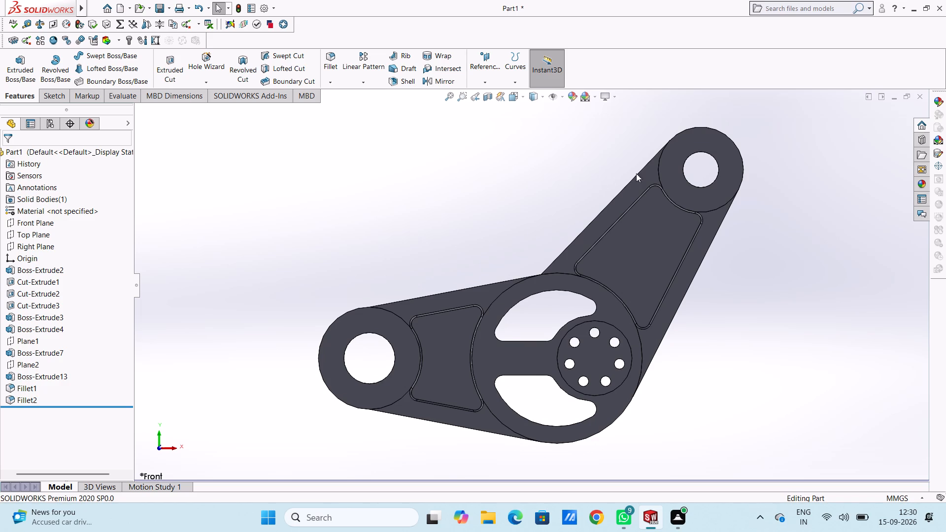
{"action": "left_click", "coordinate": [678, 170]}
{"action": "left_click", "coordinate": [722, 143]}
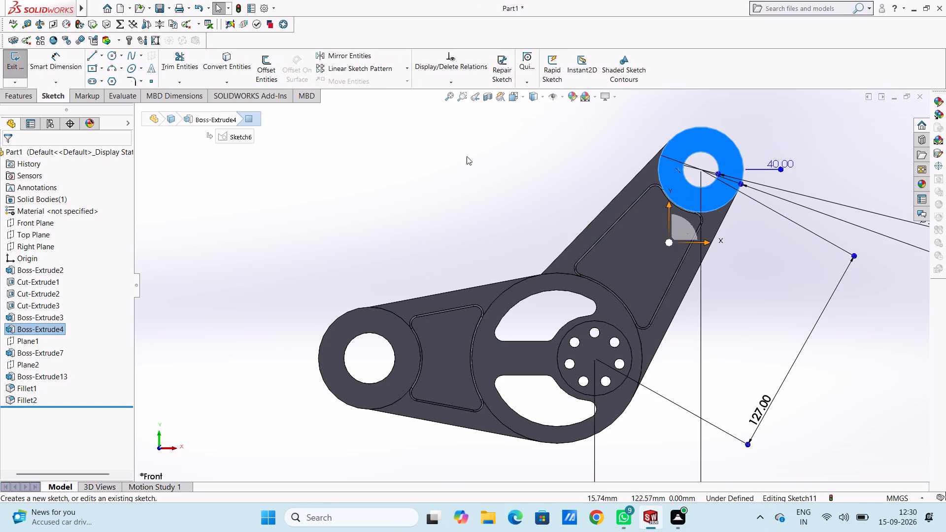
{"action": "left_click", "coordinate": [461, 164]}
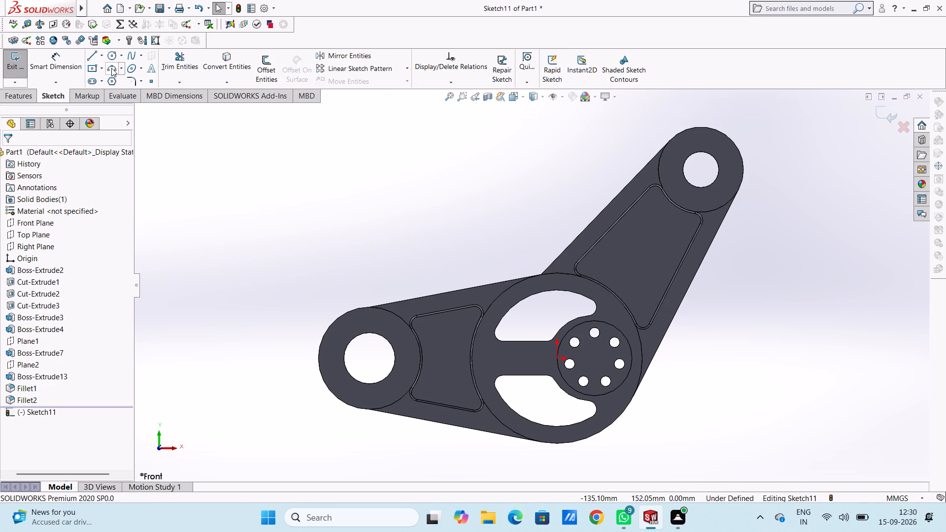
{"action": "left_click", "coordinate": [111, 56]}
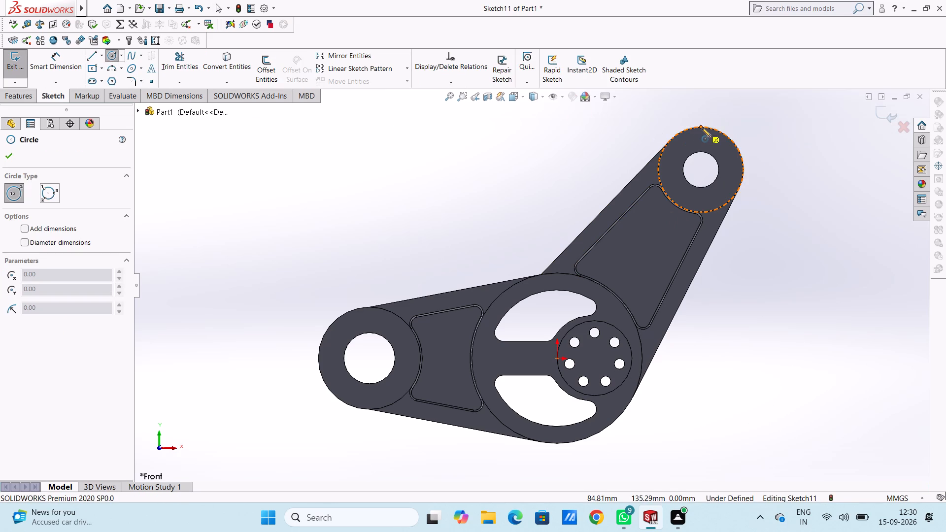
{"action": "left_click", "coordinate": [699, 168]}
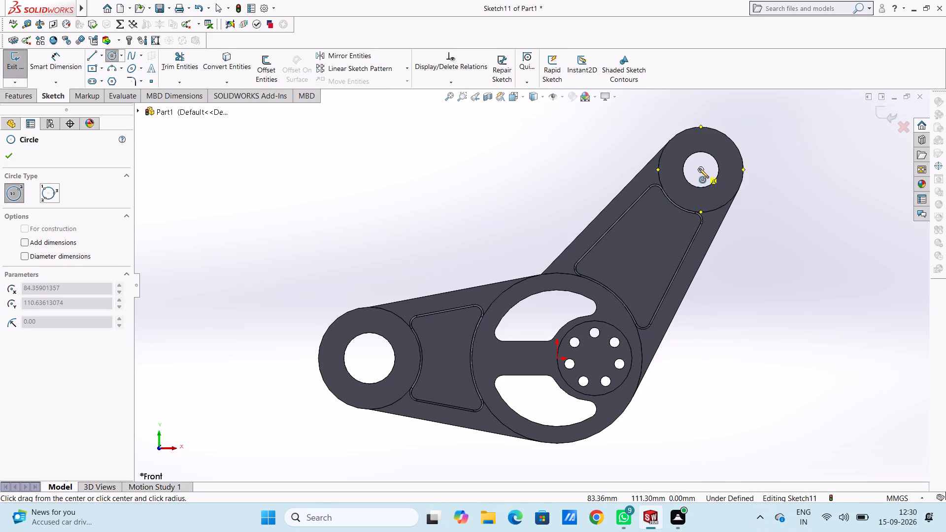
{"action": "left_click", "coordinate": [714, 180]}
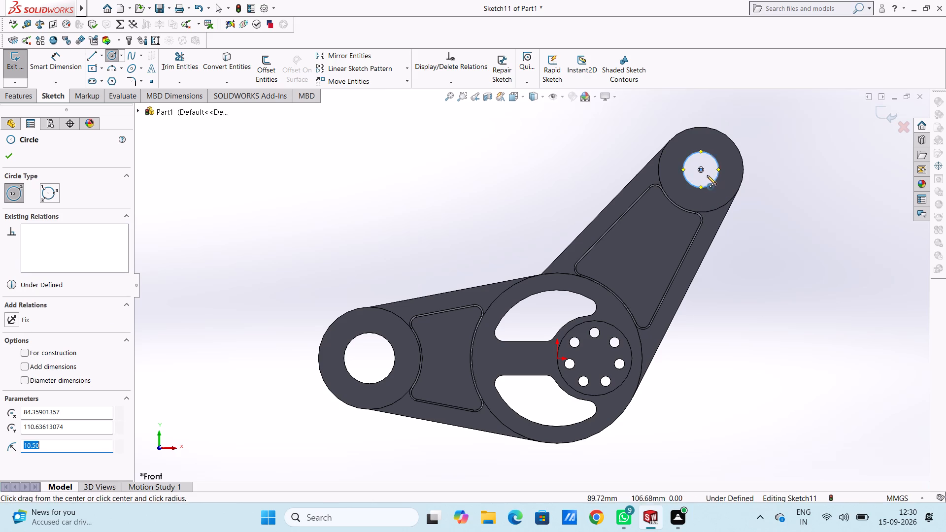
{"action": "left_click", "coordinate": [700, 168]}
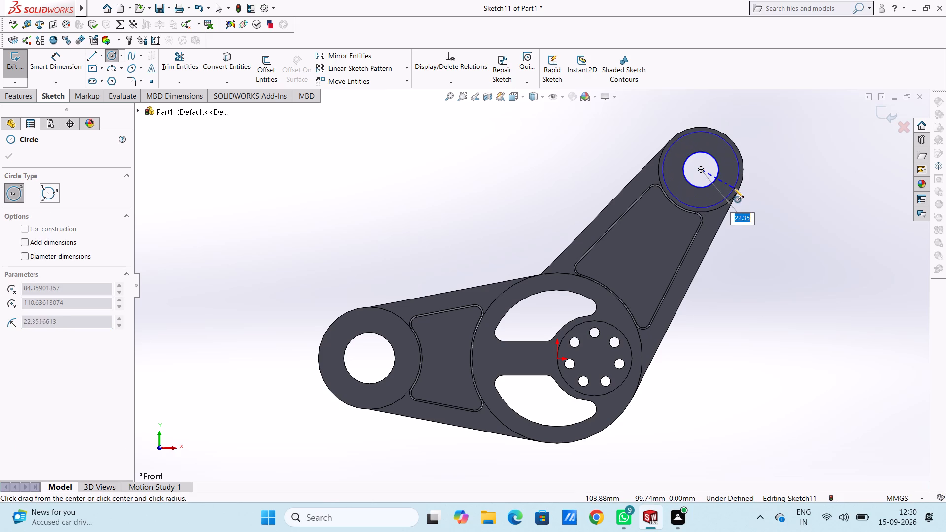
{"action": "left_click", "coordinate": [738, 191]}
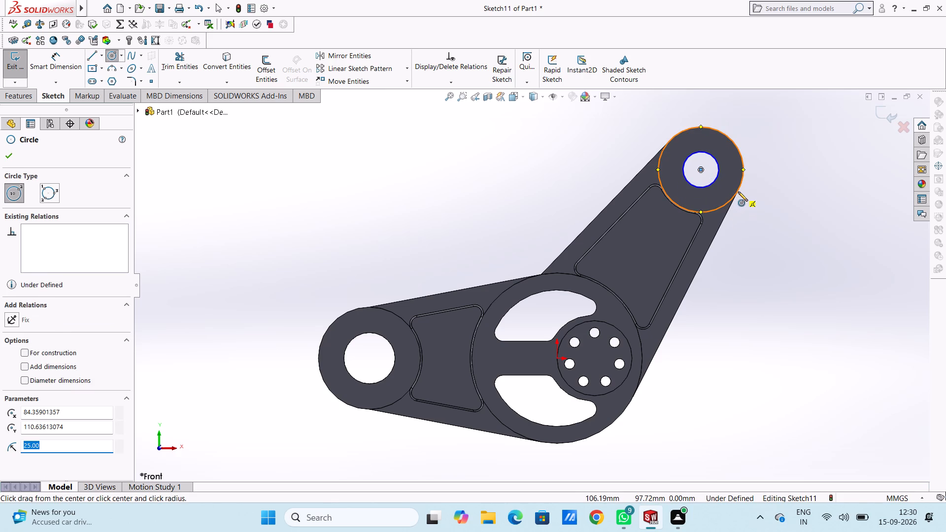
{"action": "key", "text": "Escape"}
{"action": "key", "text": "Escape"}
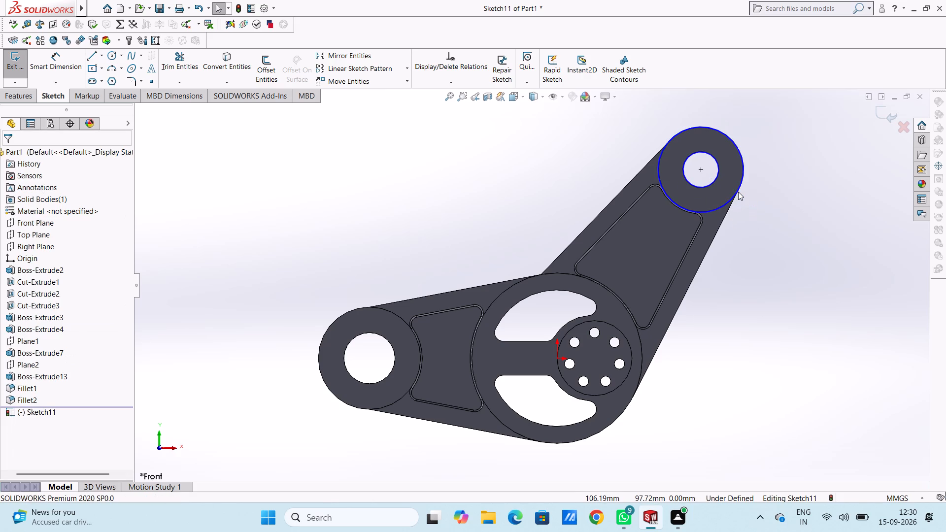
Cut the annular profile 10 mm deep, Blind, into the front end of the smaller ring.
{"action": "key", "text": "ctrl+7"}
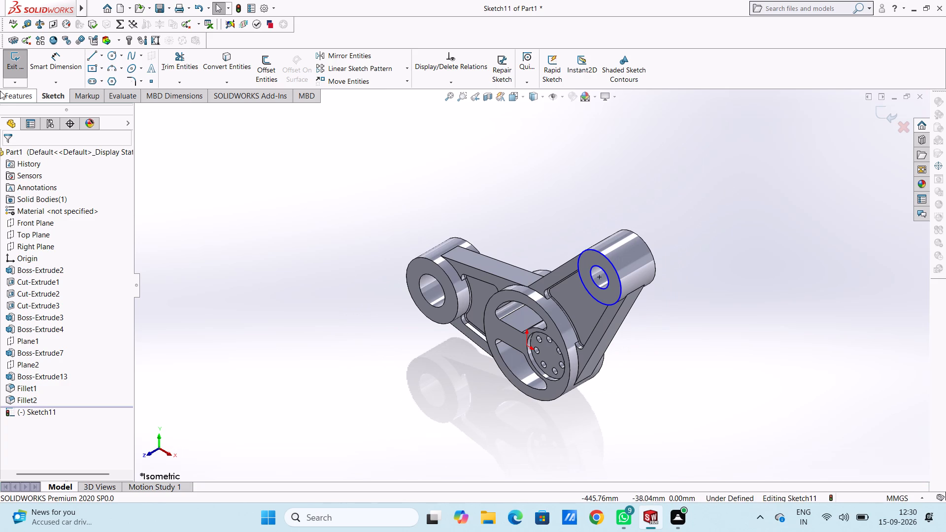
{"action": "left_click", "coordinate": [9, 97]}
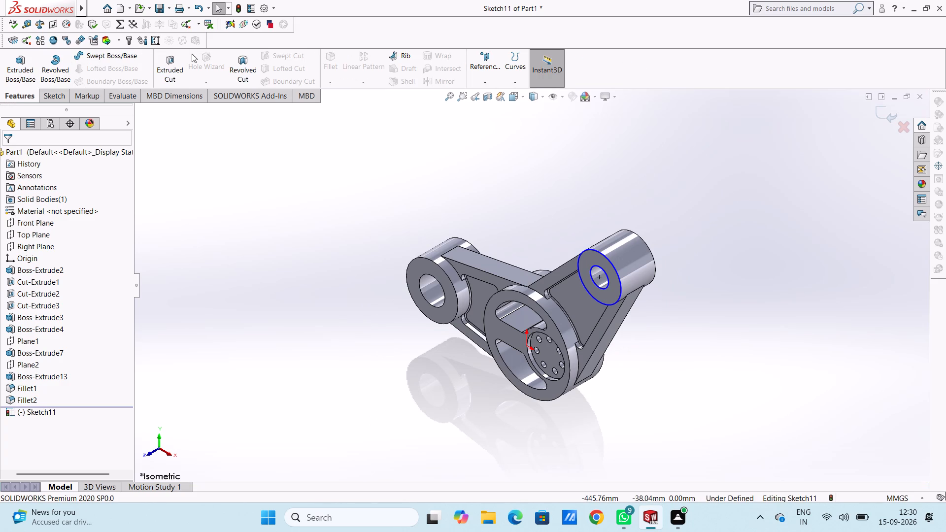
{"action": "left_click", "coordinate": [169, 72]}
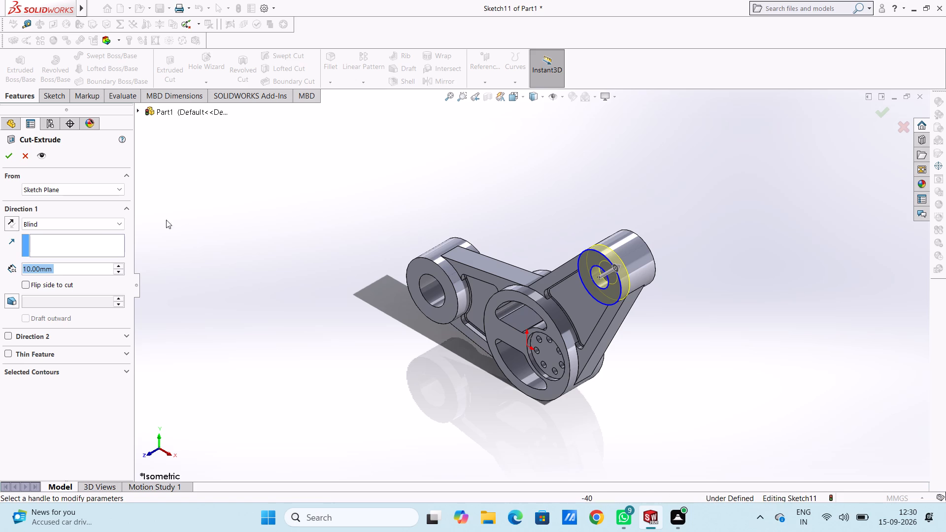
{"action": "left_click", "coordinate": [10, 158]}
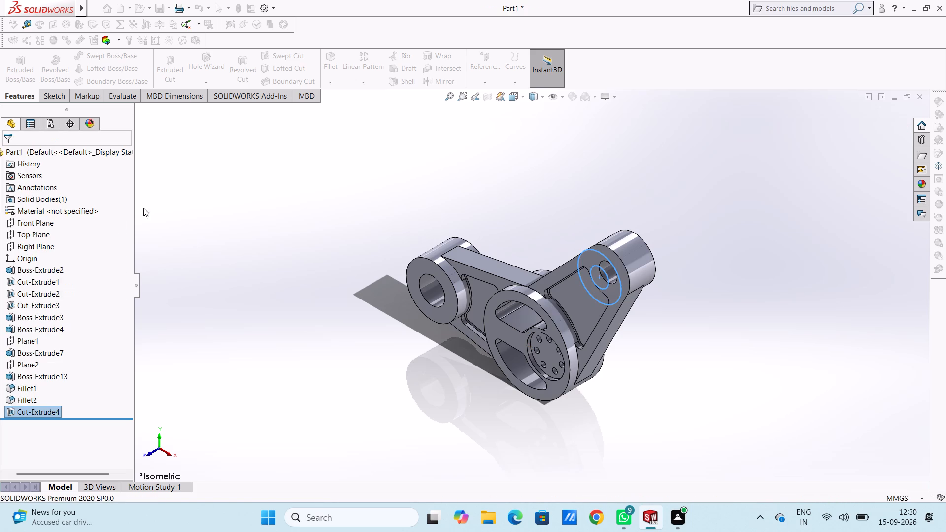
{"action": "left_click", "coordinate": [218, 178]}
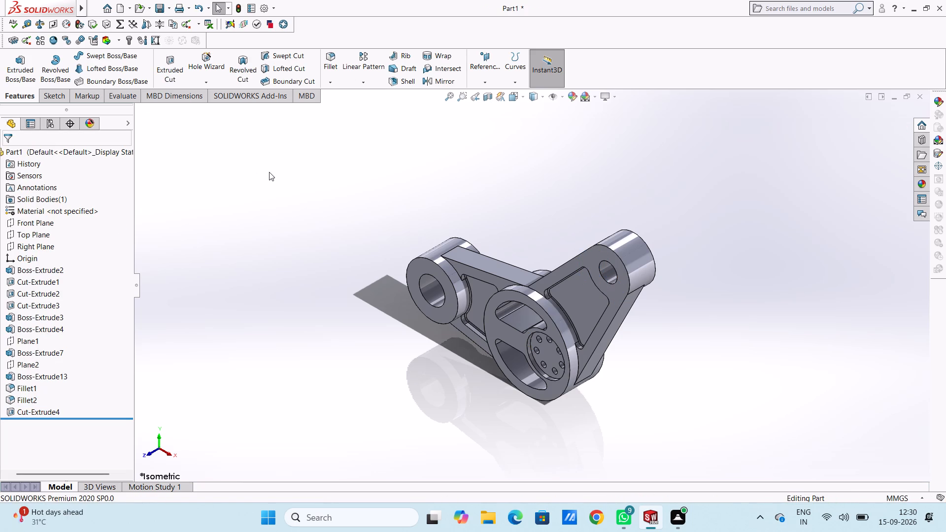
Sketch two concentric circles of 10.5 mm and 25 mm radius on the smaller ring's rear face, matching its bore and outer edge.
{"action": "key", "text": "ctrl+2"}
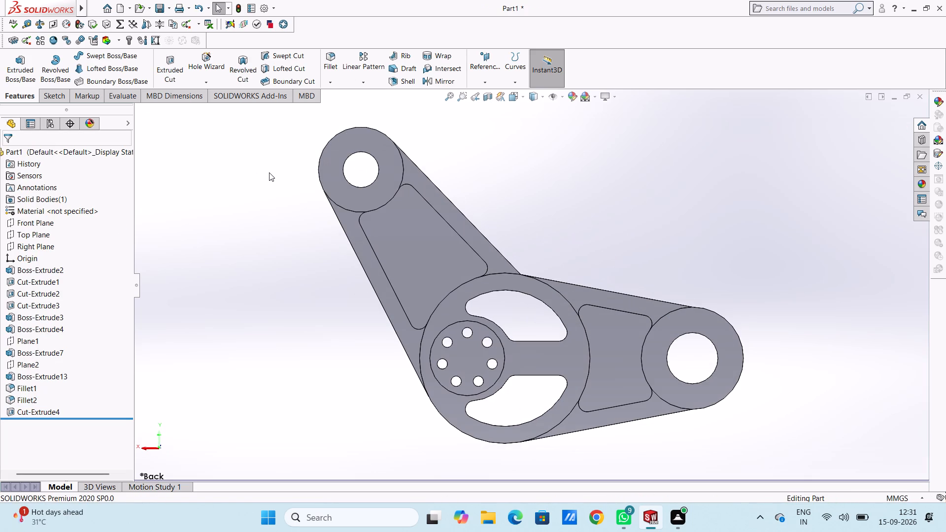
{"action": "left_click", "coordinate": [321, 168]}
{"action": "left_click", "coordinate": [365, 143]}
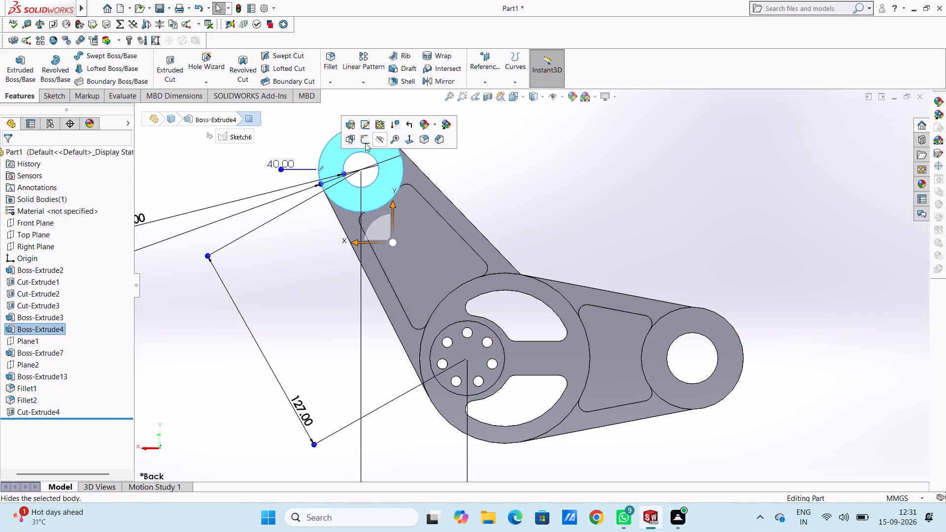
{"action": "left_click", "coordinate": [217, 172]}
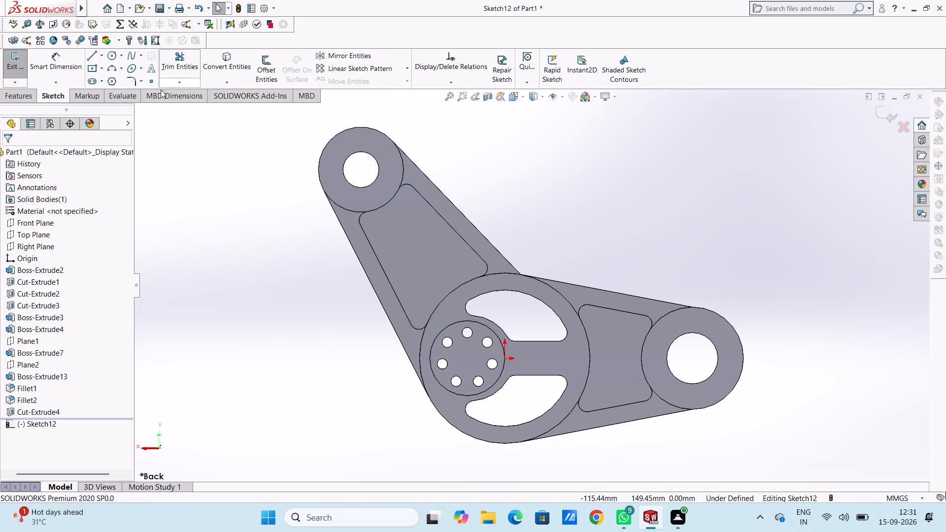
{"action": "left_click", "coordinate": [112, 55]}
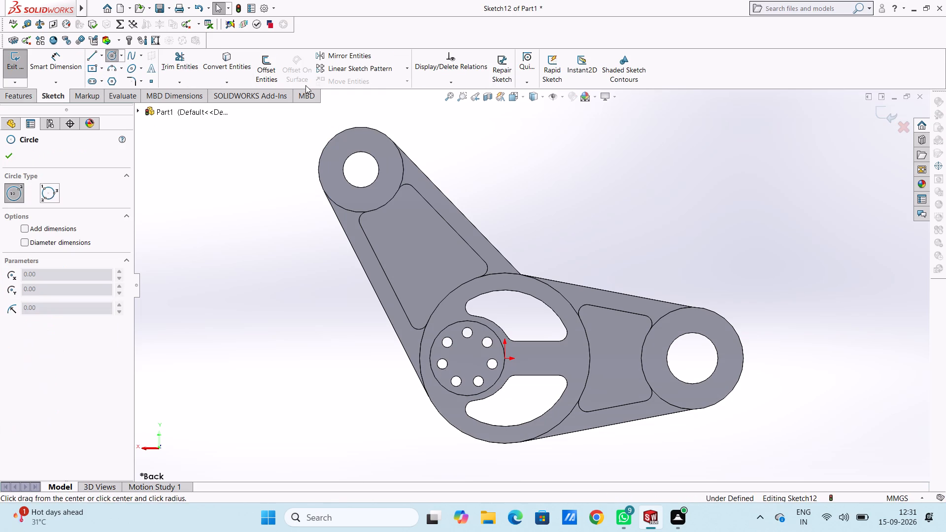
{"action": "left_click", "coordinate": [361, 168]}
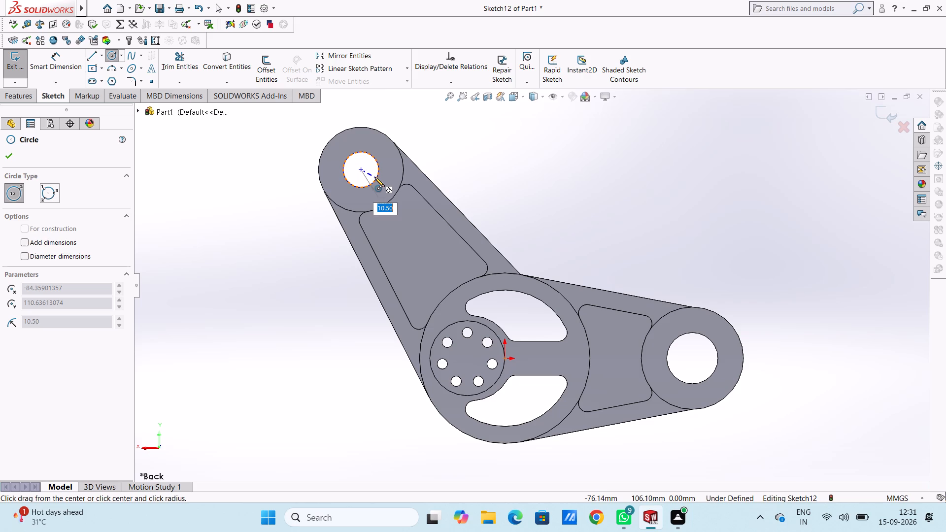
{"action": "left_click", "coordinate": [375, 177]}
{"action": "left_click", "coordinate": [361, 170]}
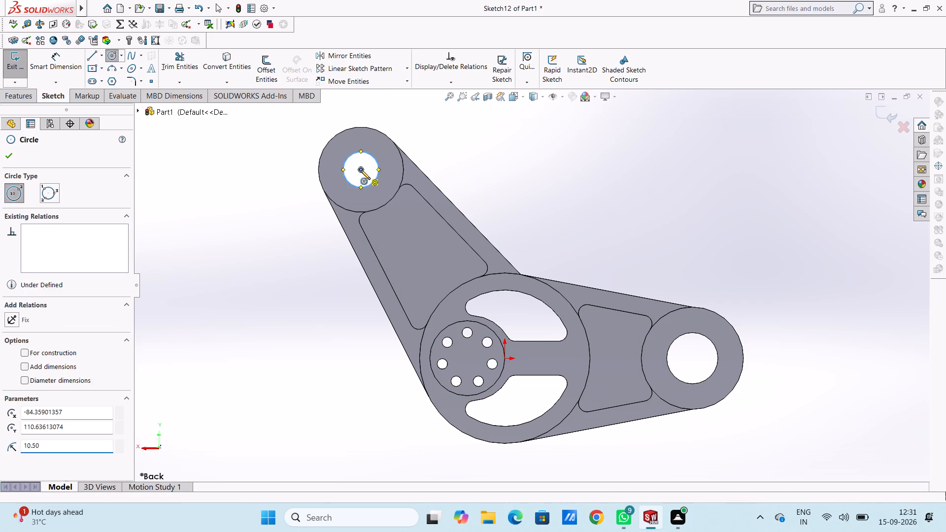
{"action": "left_click", "coordinate": [400, 180]}
{"action": "key", "text": "Escape"}
{"action": "key", "text": "Escape"}
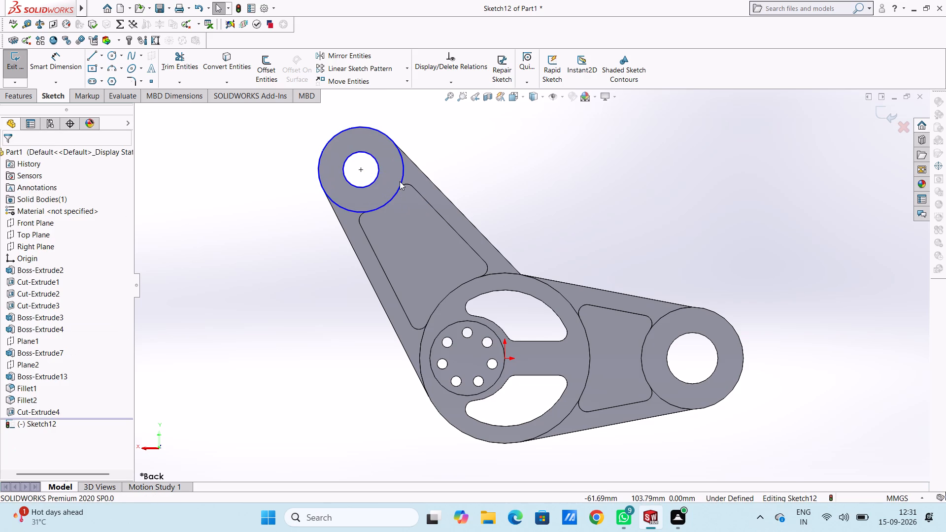
Cut the annular profile 10 mm deep, Blind, into the rear end of the smaller ring.
{"action": "key", "text": "ctrl+7"}
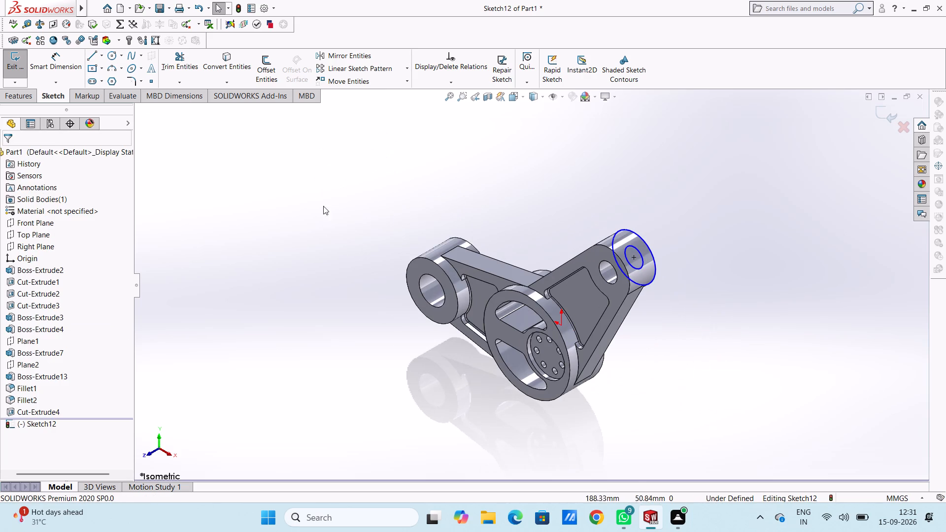
{"action": "left_click", "coordinate": [5, 104]}
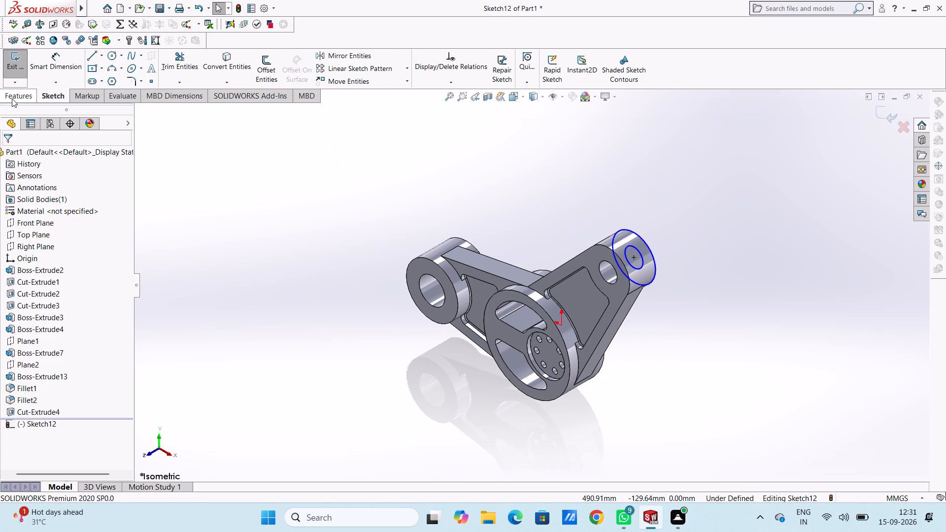
{"action": "left_click", "coordinate": [12, 98]}
{"action": "left_click", "coordinate": [173, 67]}
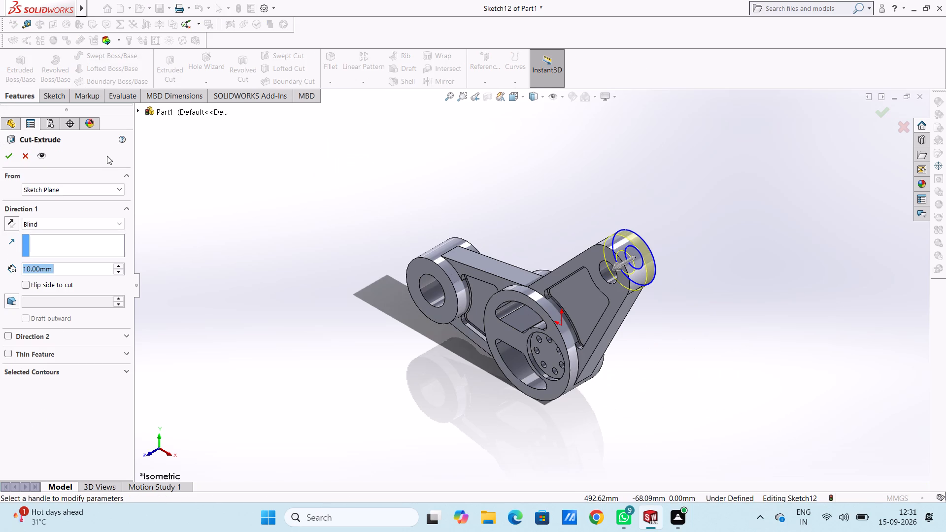
{"action": "left_click", "coordinate": [6, 157]}
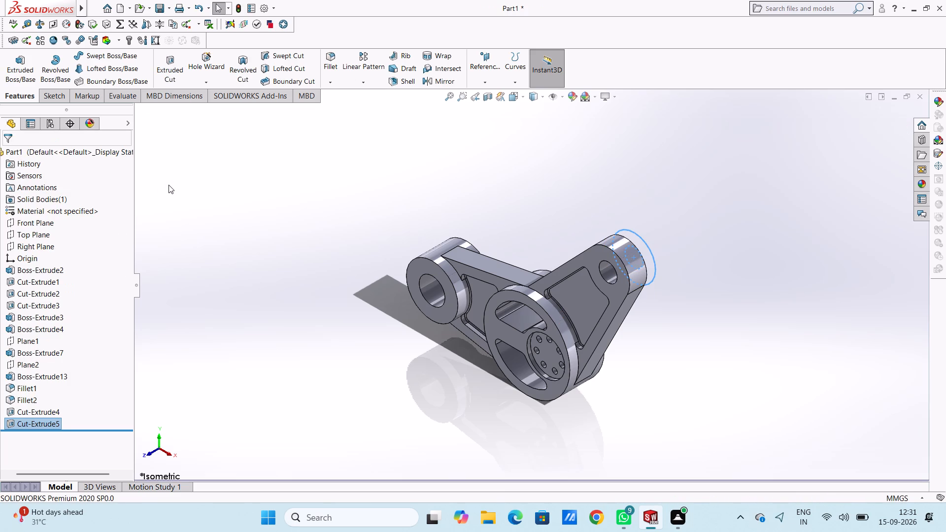
{"action": "left_click", "coordinate": [171, 185]}
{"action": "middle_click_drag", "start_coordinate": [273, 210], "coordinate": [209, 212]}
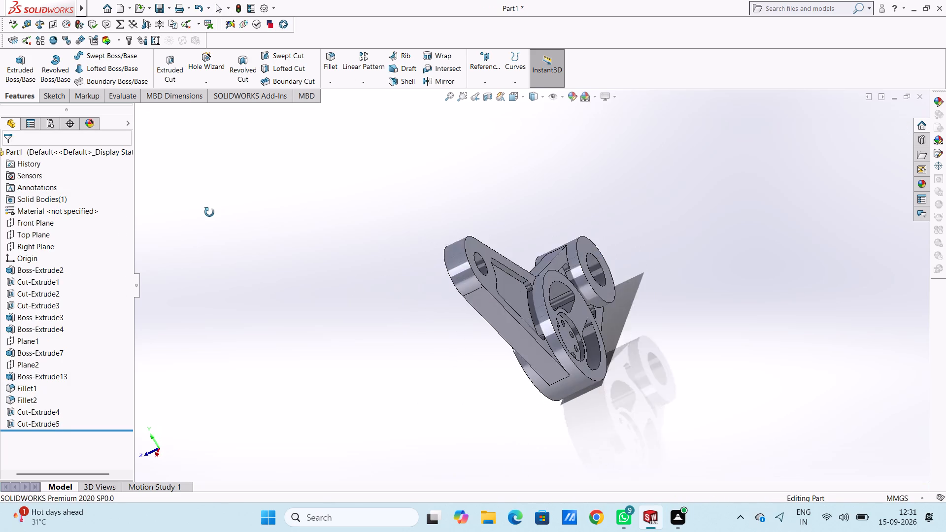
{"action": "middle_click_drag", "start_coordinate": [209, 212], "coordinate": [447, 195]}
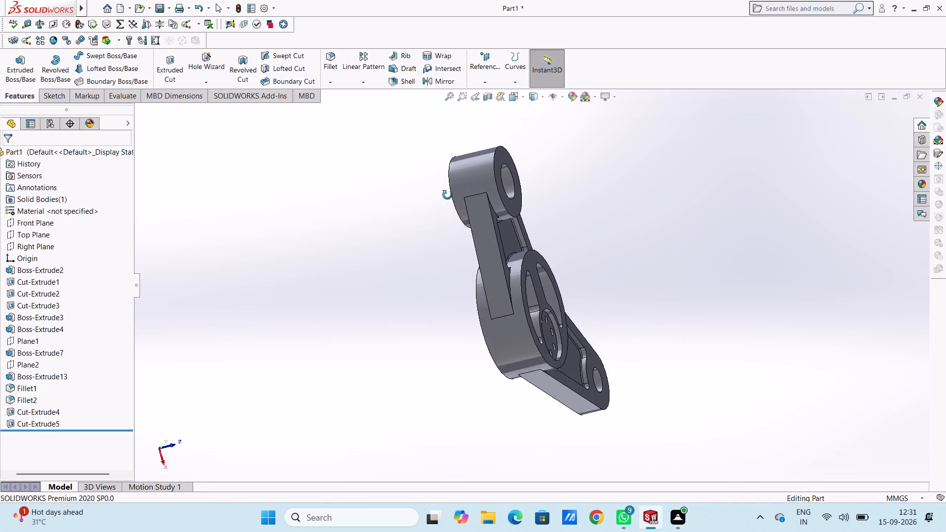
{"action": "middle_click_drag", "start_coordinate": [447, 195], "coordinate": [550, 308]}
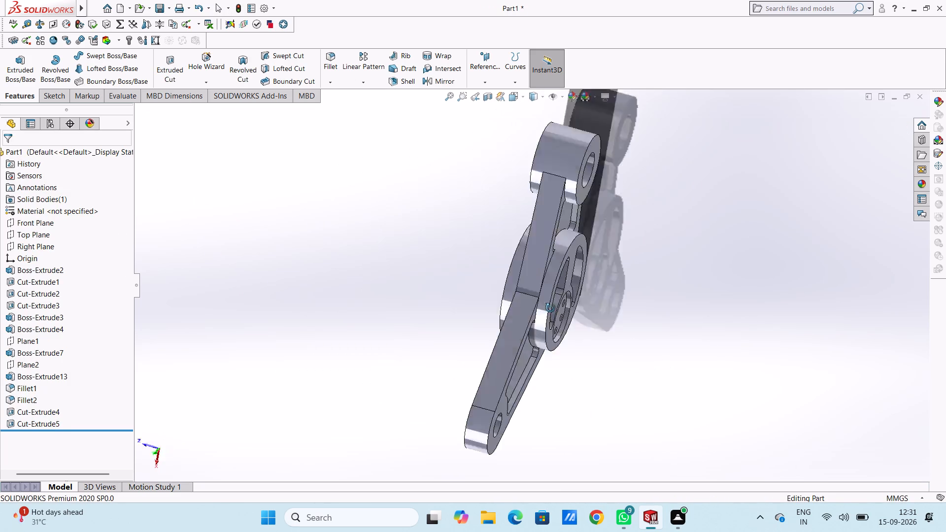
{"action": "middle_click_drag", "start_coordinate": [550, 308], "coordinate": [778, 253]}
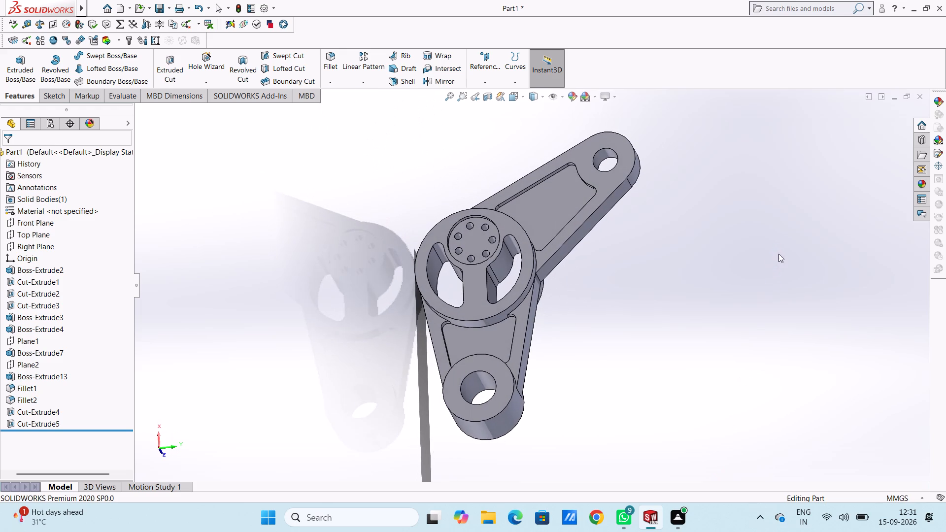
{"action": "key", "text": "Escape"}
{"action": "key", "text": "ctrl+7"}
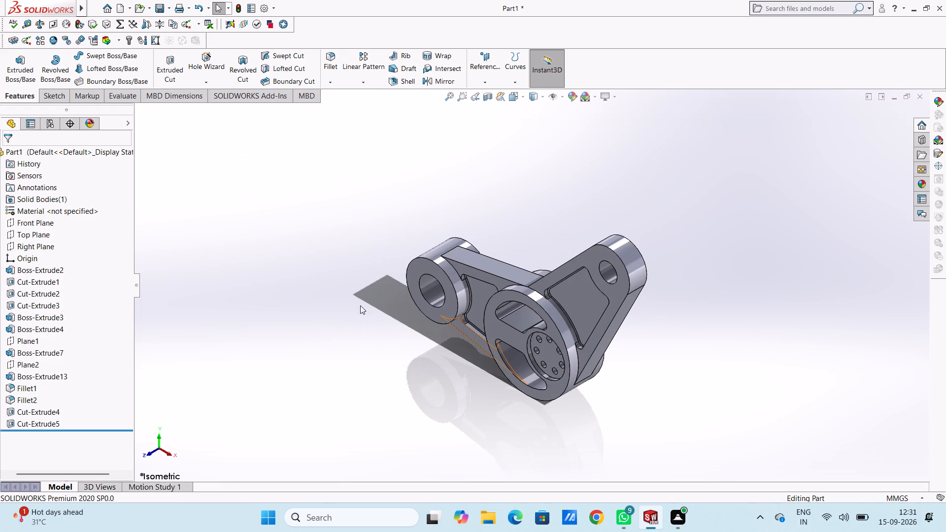
Recolour the whole part purple with RGB values 142, 94, 223 in all display states.
{"action": "left_click", "coordinate": [570, 99]}
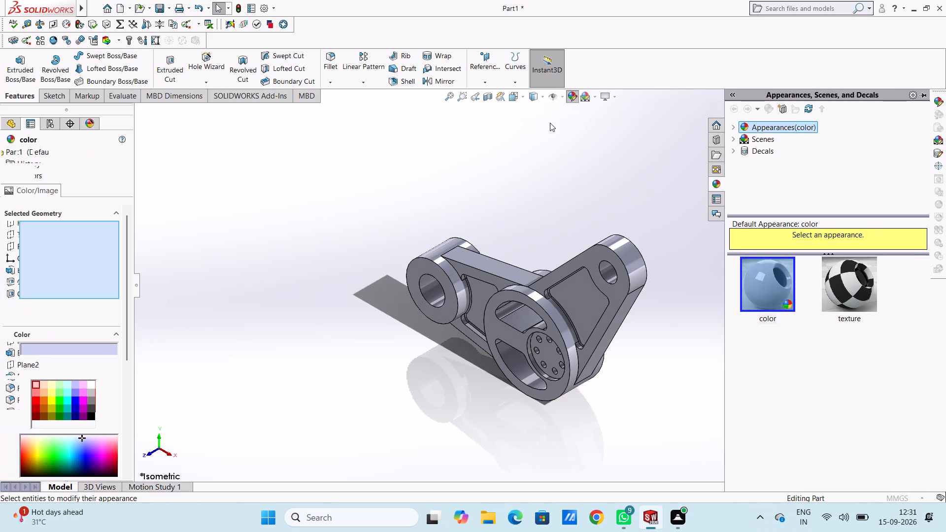
{"action": "scroll", "coordinate": [47, 437], "scroll_direction": "down", "scroll_amount": 3}
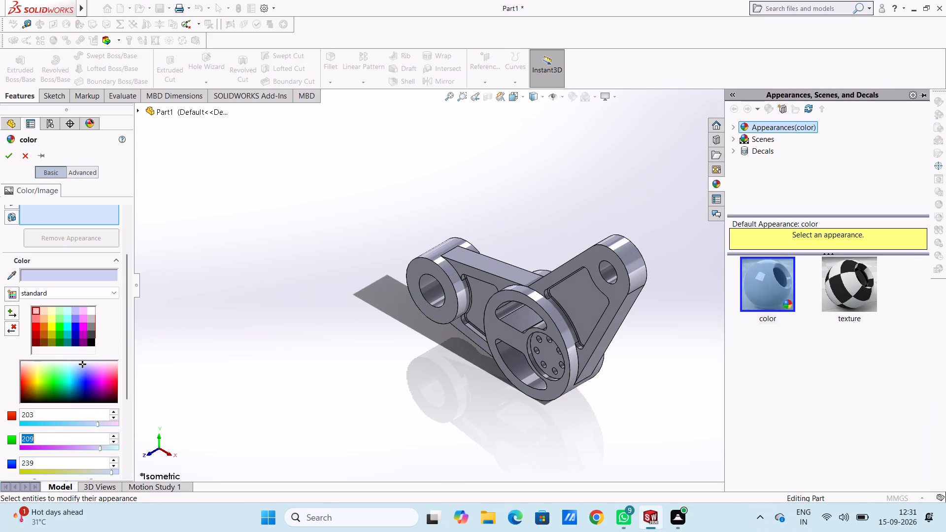
{"action": "scroll", "coordinate": [50, 426], "scroll_direction": "down", "scroll_amount": 2}
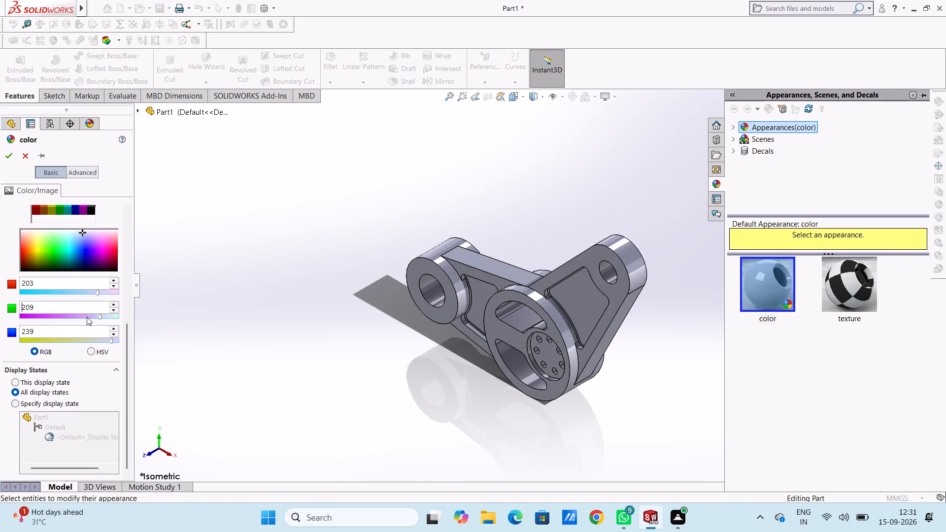
{"action": "left_click", "coordinate": [109, 316]}
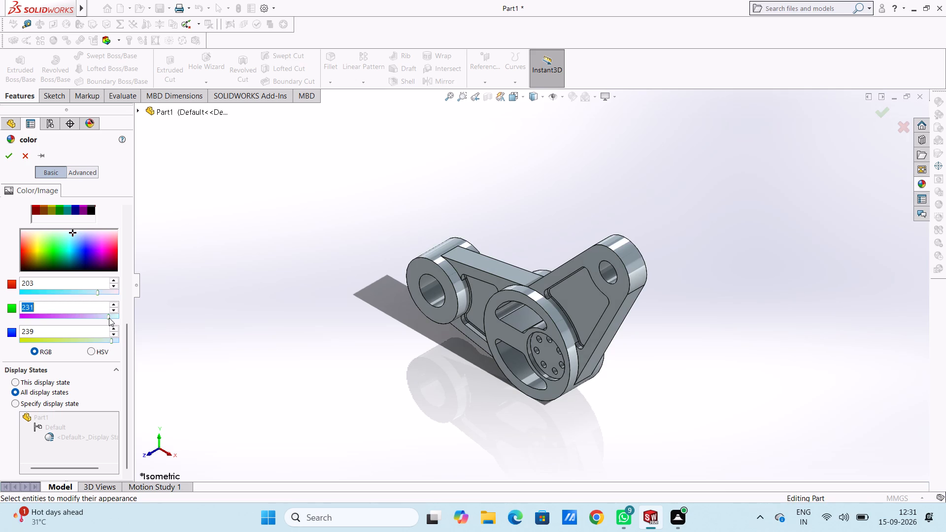
{"action": "left_click", "coordinate": [60, 317]}
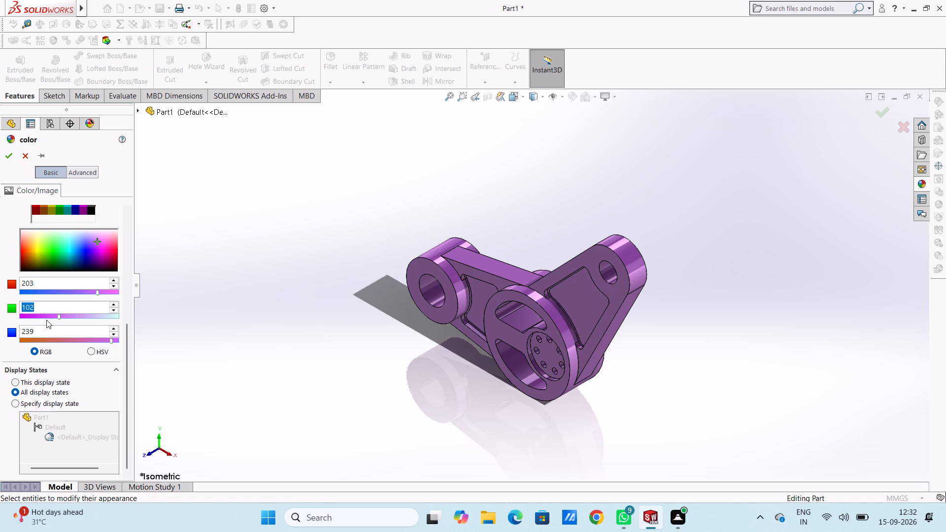
{"action": "left_click", "coordinate": [45, 318]}
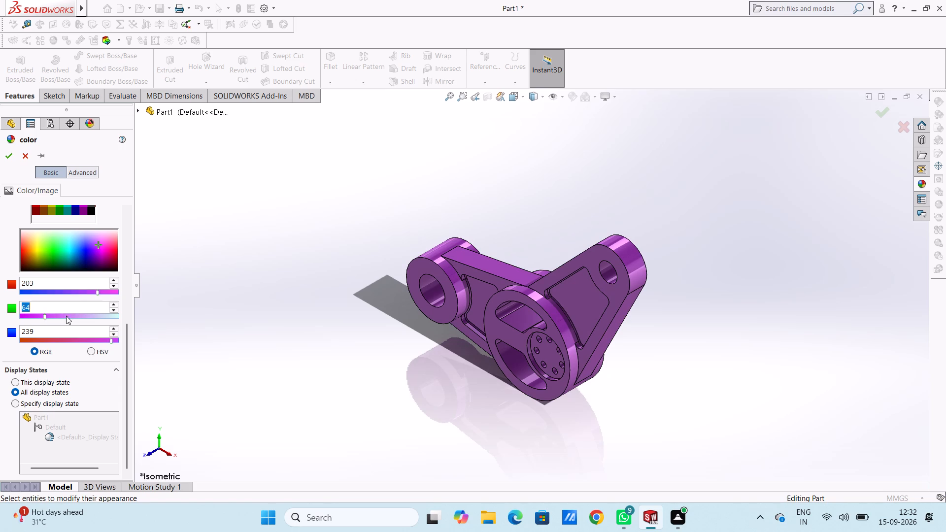
{"action": "left_click", "coordinate": [75, 315]}
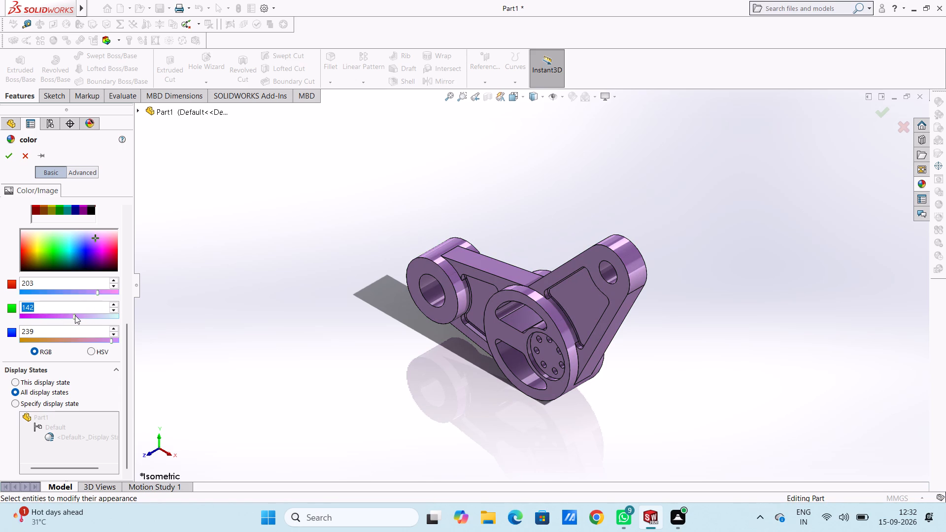
{"action": "left_click", "coordinate": [83, 339]}
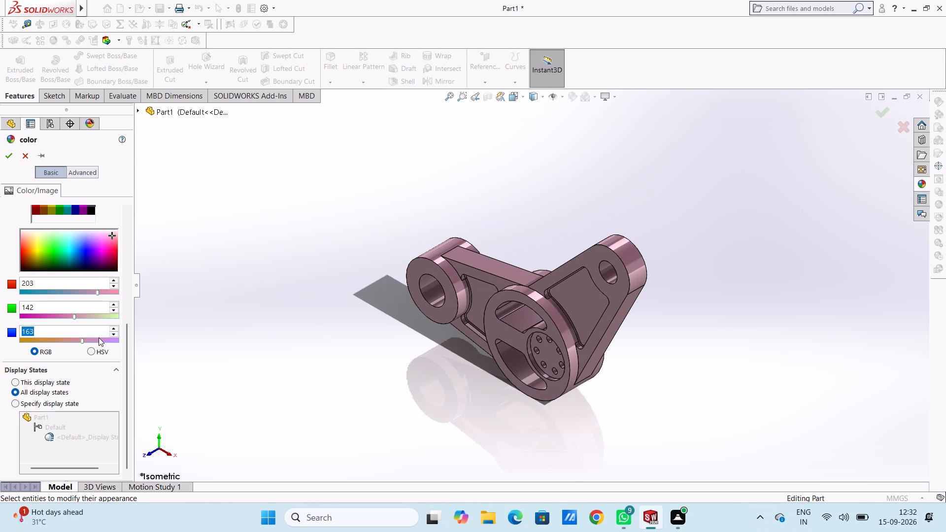
{"action": "left_click", "coordinate": [106, 339]}
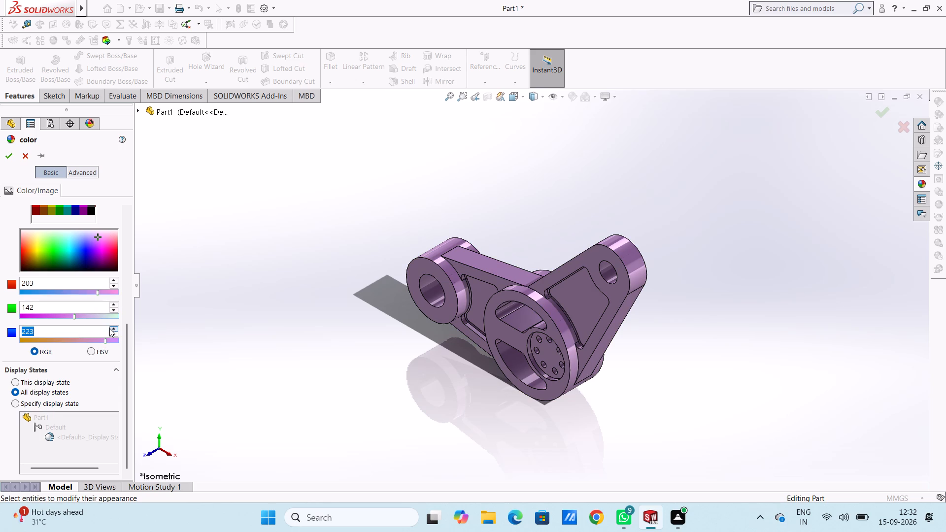
{"action": "left_click", "coordinate": [110, 317]}
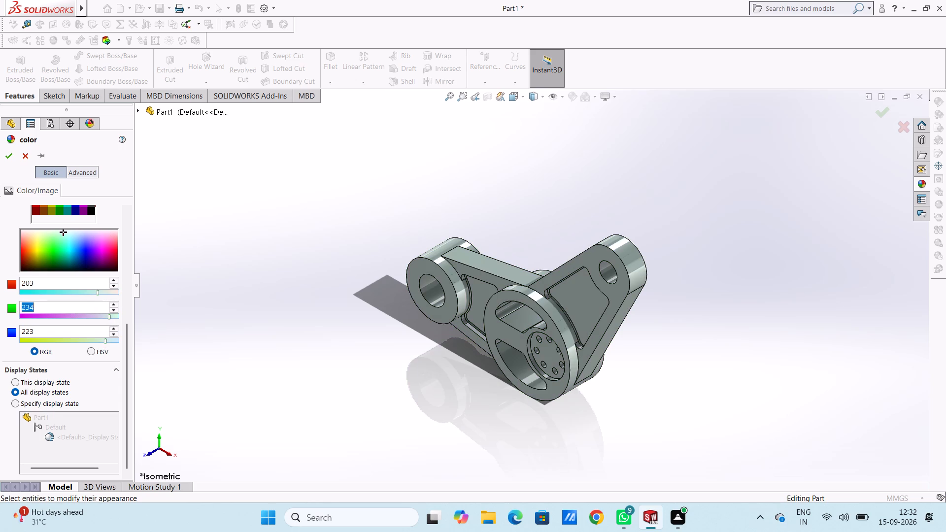
{"action": "left_click", "coordinate": [75, 290]}
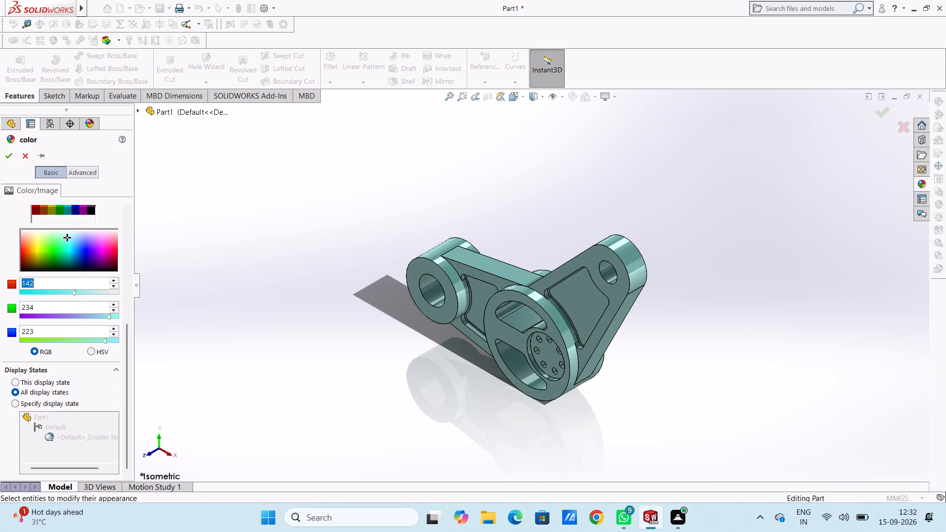
{"action": "left_click", "coordinate": [57, 315]}
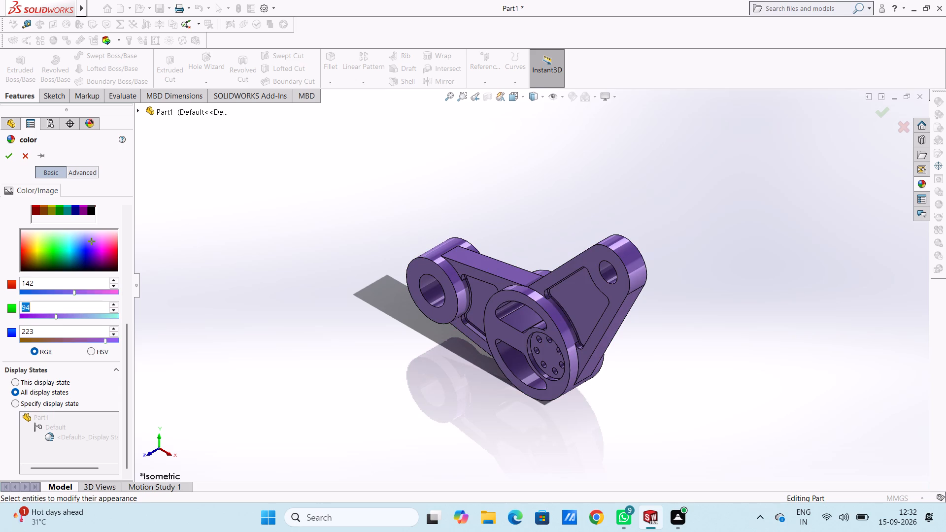
{"action": "left_click", "coordinate": [6, 158]}
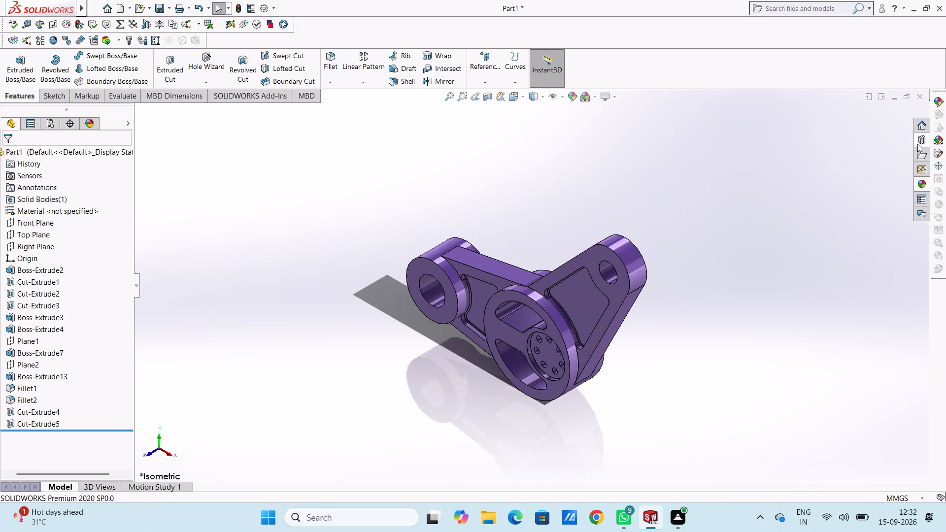
Apply the polished aluminum metal appearance to only the bore face of the smaller ring.
{"action": "left_click", "coordinate": [921, 186]}
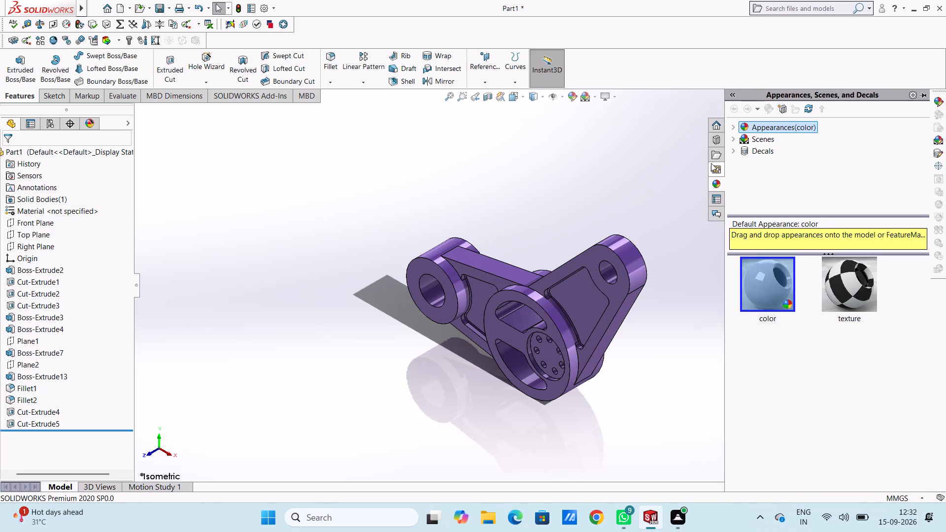
{"action": "left_click", "coordinate": [735, 139]}
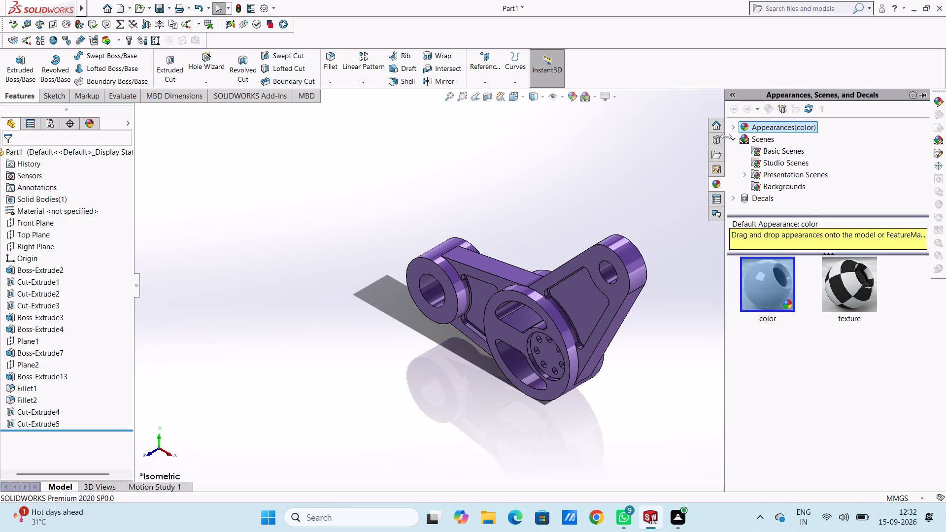
{"action": "left_click", "coordinate": [733, 127]}
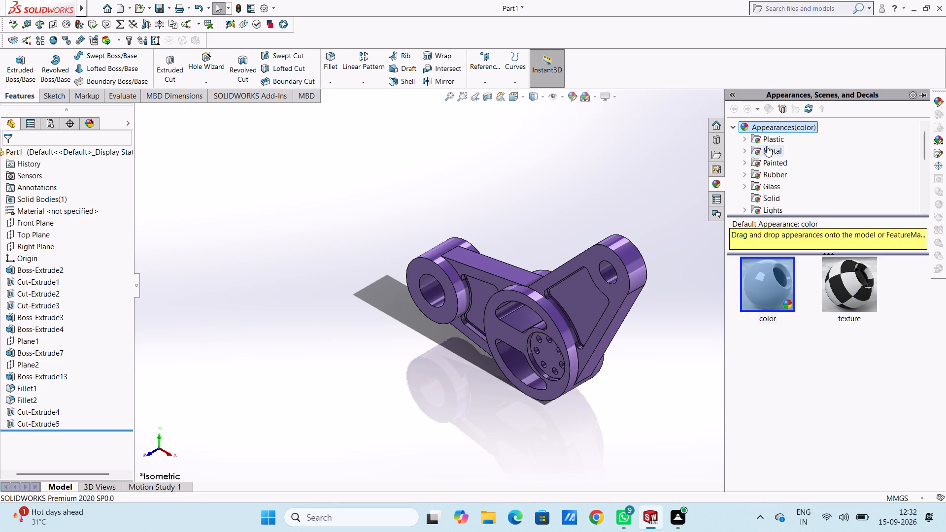
{"action": "left_click", "coordinate": [771, 147]}
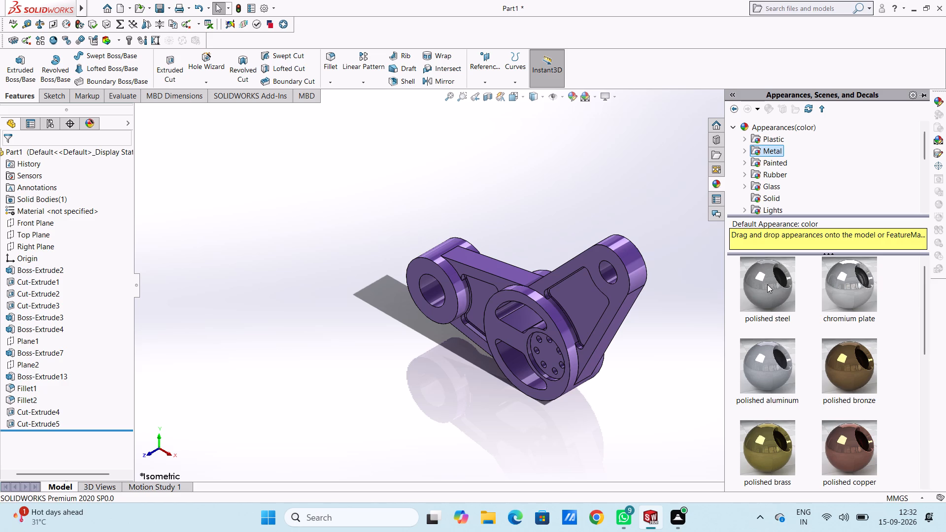
{"action": "left_click_drag", "start_coordinate": [765, 363], "coordinate": [618, 296]}
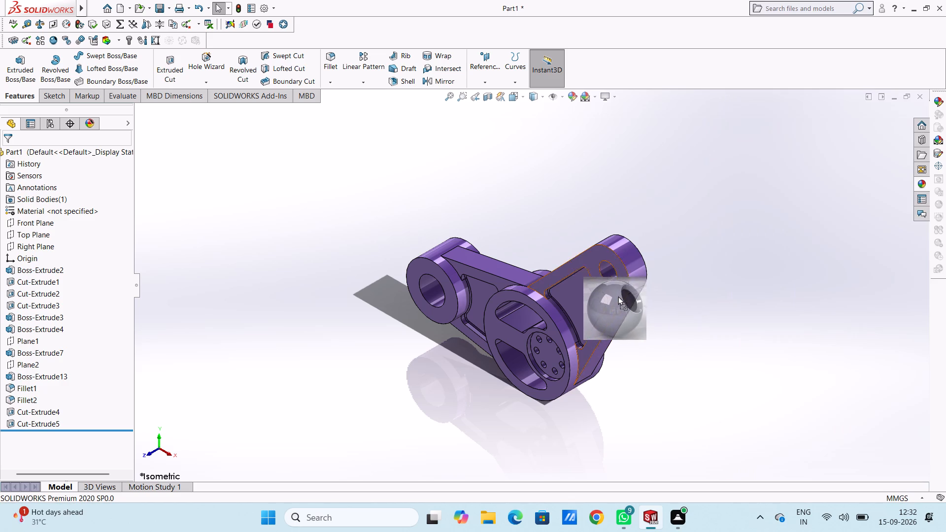
{"action": "left_click_drag", "start_coordinate": [618, 296], "coordinate": [605, 278]}
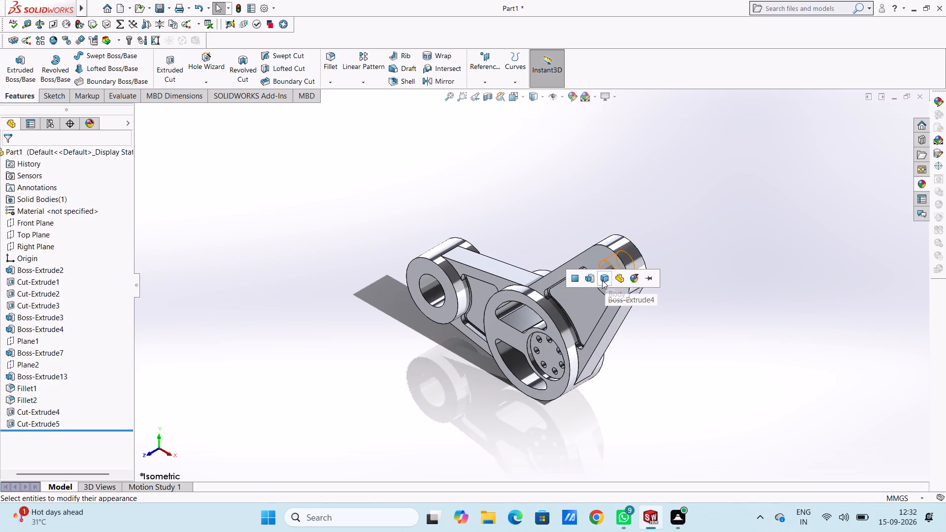
{"action": "left_click", "coordinate": [574, 280]}
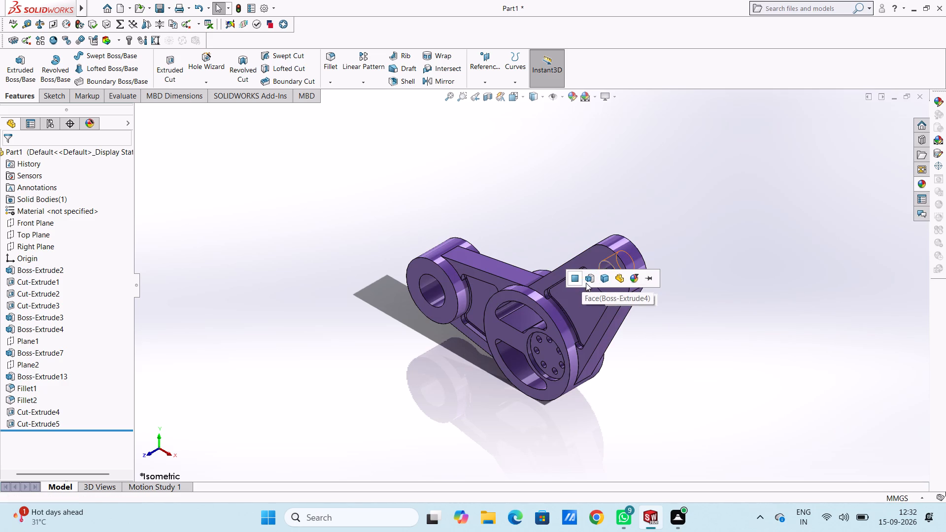
{"action": "left_click", "coordinate": [735, 290]}
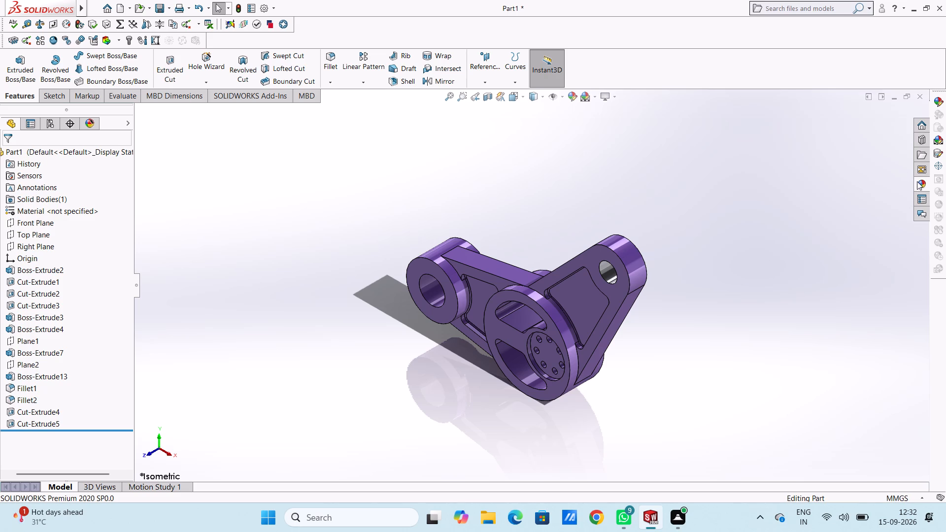
Apply polished aluminum to one inner wall face in each of the disc's two large pockets, upper and lower.
{"action": "left_click", "coordinate": [921, 182]}
{"action": "left_click_drag", "start_coordinate": [759, 371], "coordinate": [508, 319]}
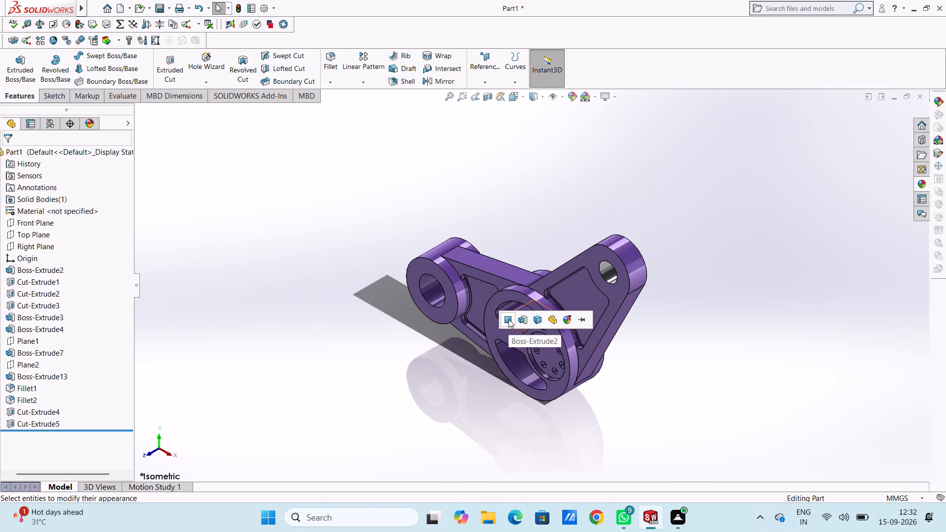
{"action": "left_click", "coordinate": [506, 317]}
{"action": "left_click", "coordinate": [750, 310]}
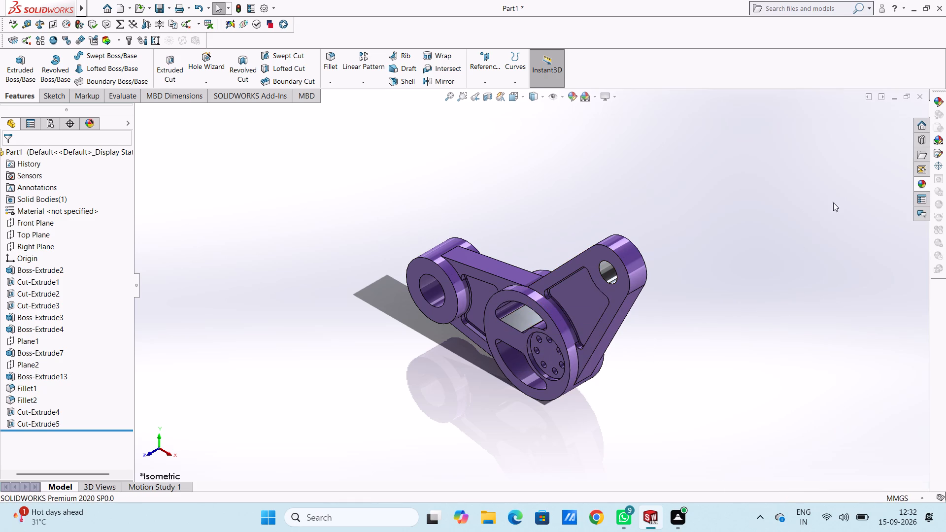
{"action": "left_click", "coordinate": [922, 185]}
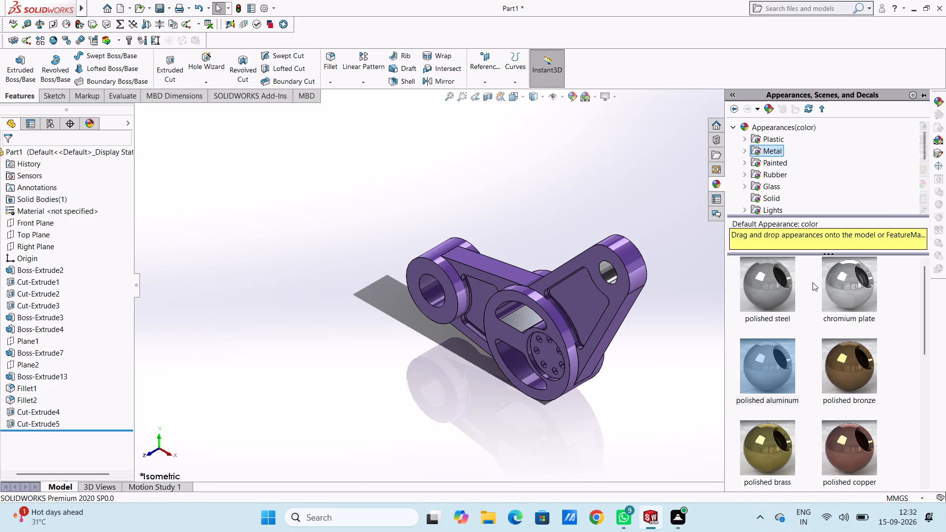
{"action": "left_click_drag", "start_coordinate": [765, 386], "coordinate": [513, 379]}
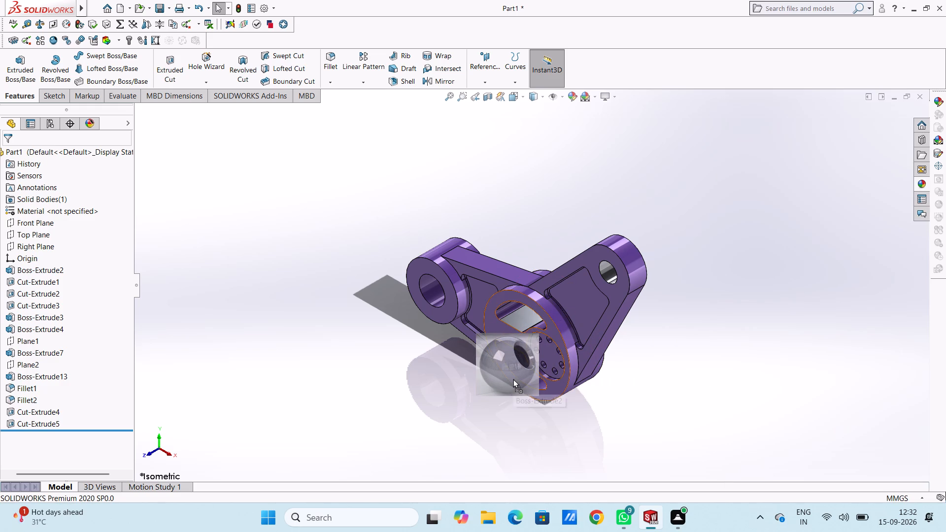
{"action": "left_click_drag", "start_coordinate": [513, 379], "coordinate": [513, 383]}
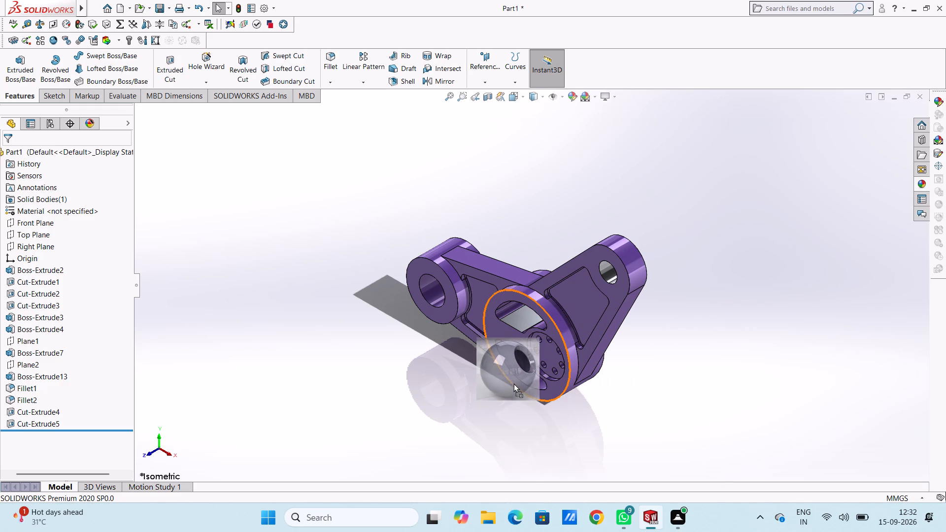
{"action": "left_click_drag", "start_coordinate": [513, 383], "coordinate": [521, 371]}
{"action": "left_click", "coordinate": [516, 370]}
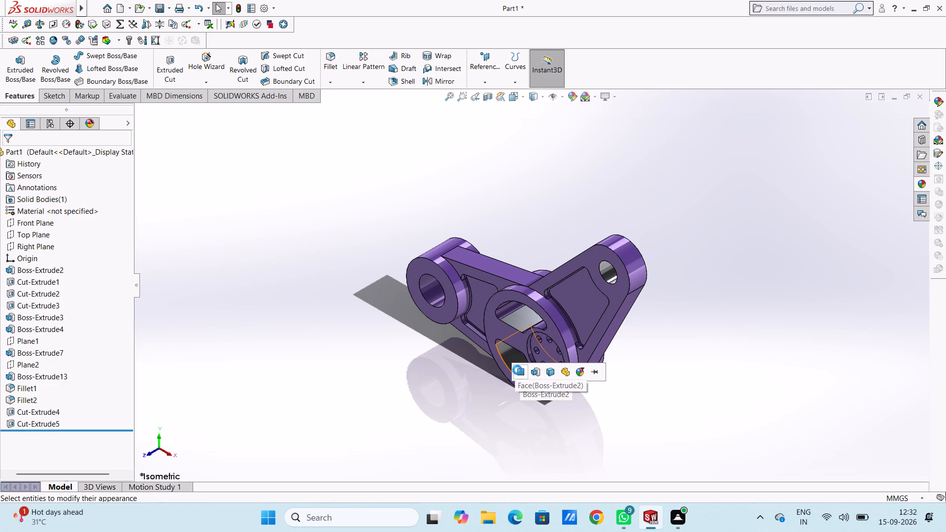
{"action": "left_click", "coordinate": [687, 305]}
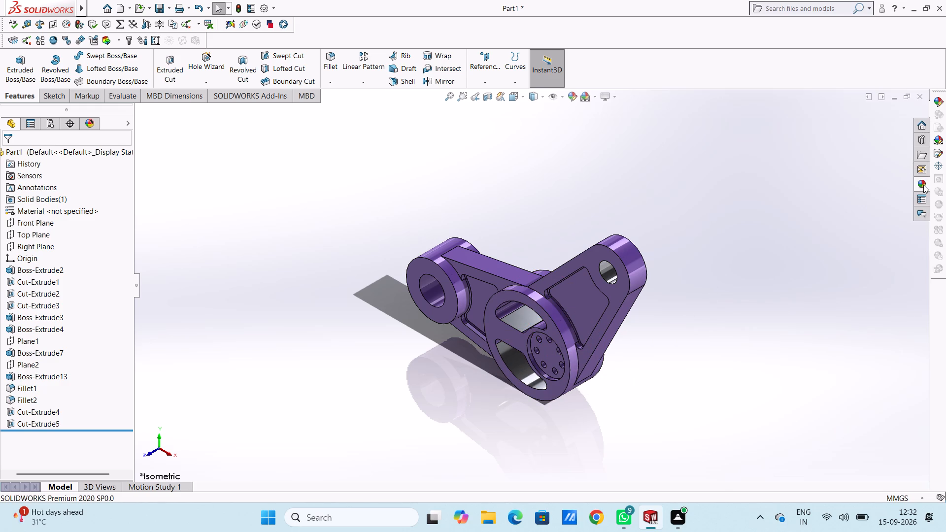
Apply polished aluminum to only the front annular face of the larger ring.
{"action": "left_click", "coordinate": [923, 185]}
{"action": "left_click_drag", "start_coordinate": [771, 361], "coordinate": [405, 327]}
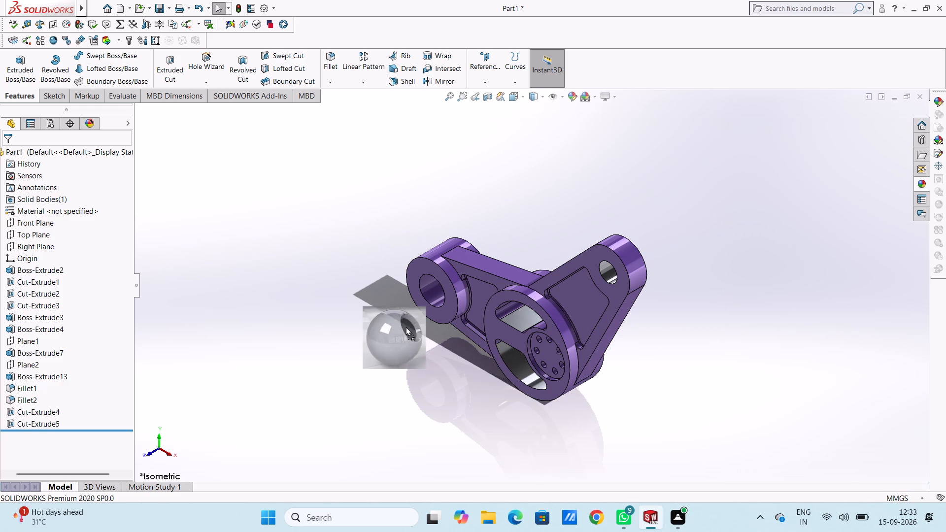
{"action": "left_click_drag", "start_coordinate": [405, 327], "coordinate": [419, 284]}
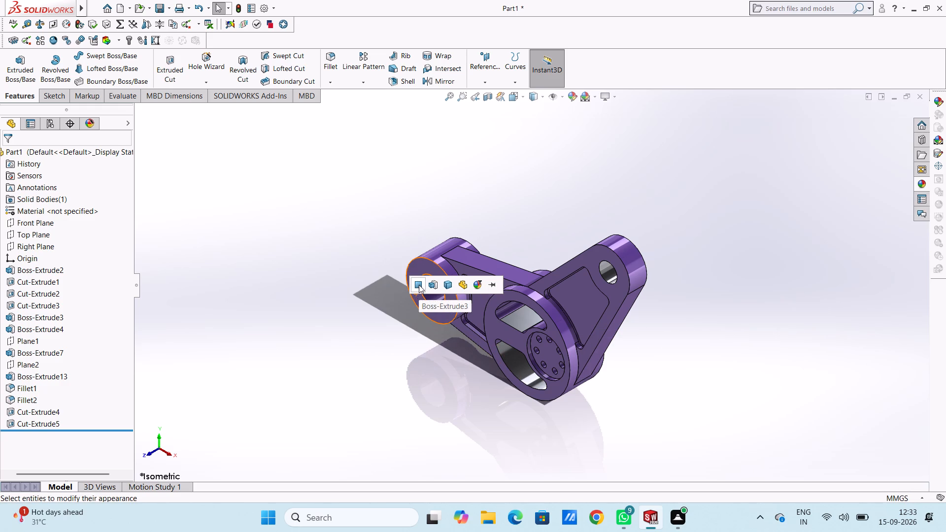
{"action": "left_click", "coordinate": [414, 286]}
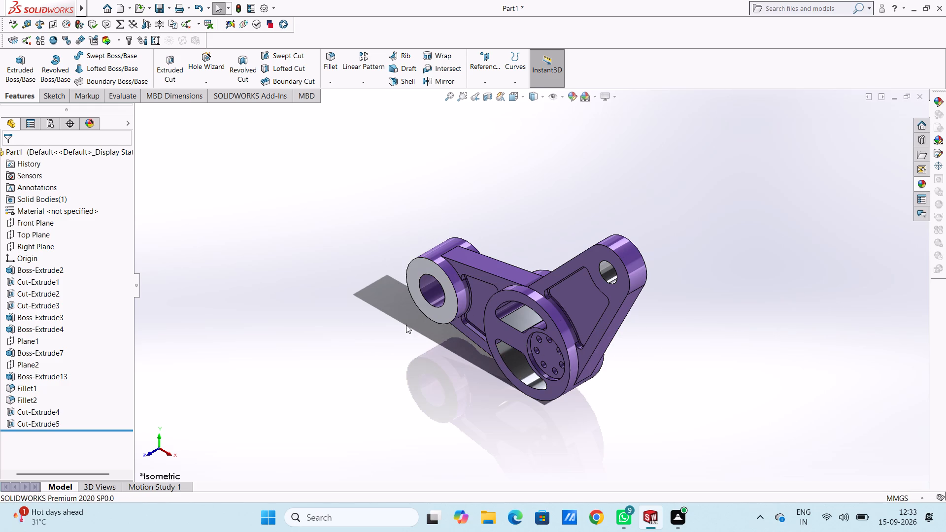
Recolour the polished aluminum on the larger ring's front face to violet with RGB values 128, 50, 255.
{"action": "left_click", "coordinate": [433, 289]}
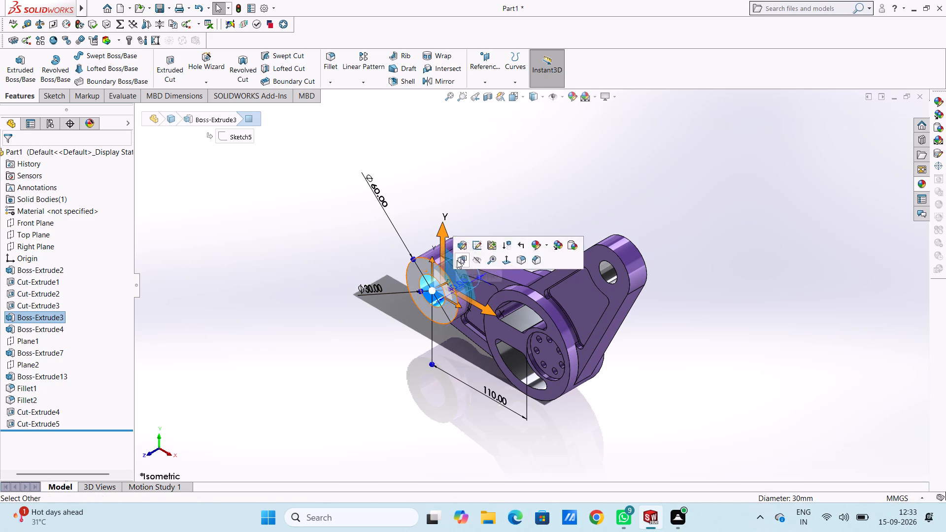
{"action": "left_click", "coordinate": [383, 317]}
{"action": "left_click", "coordinate": [415, 271]}
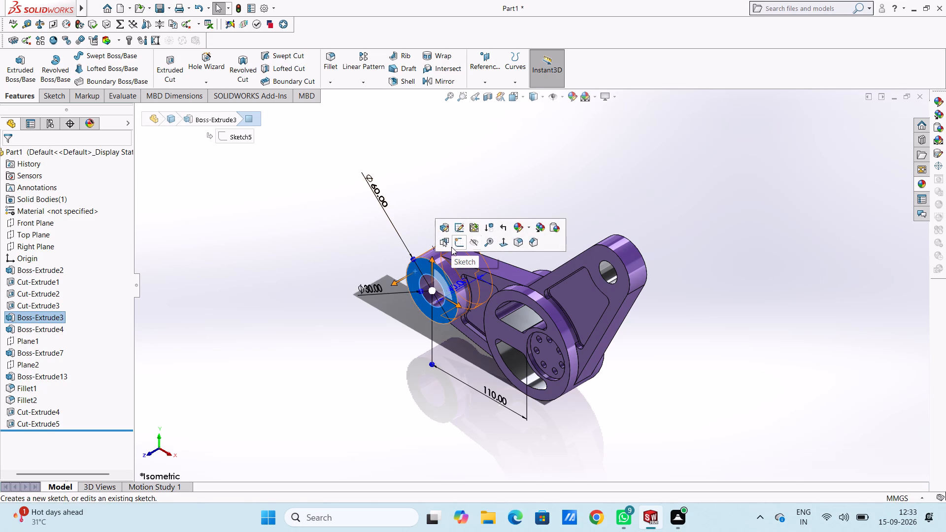
{"action": "left_click", "coordinate": [515, 226]}
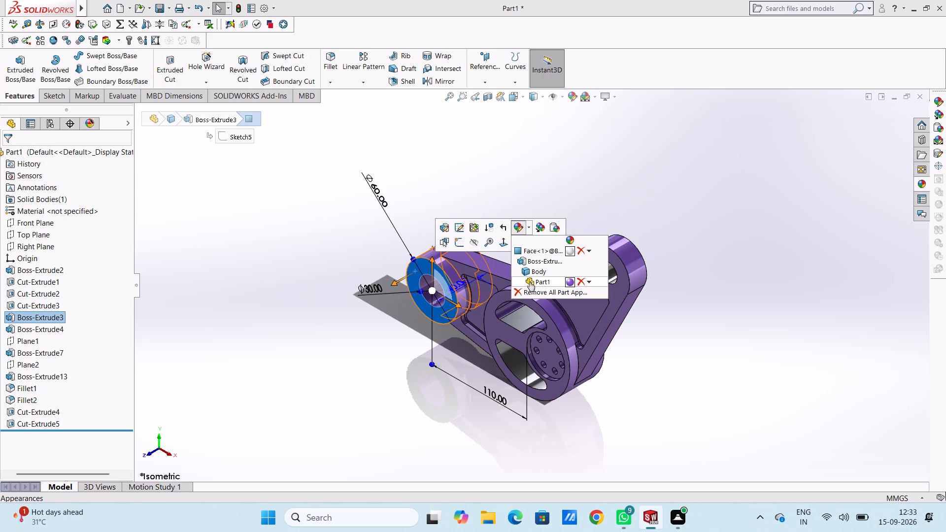
{"action": "left_click", "coordinate": [552, 251]}
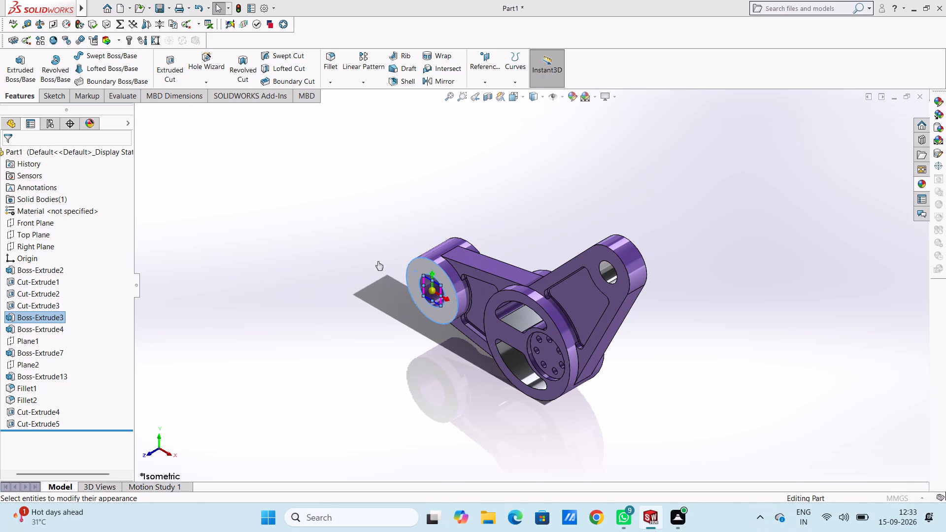
{"action": "left_click", "coordinate": [370, 264]}
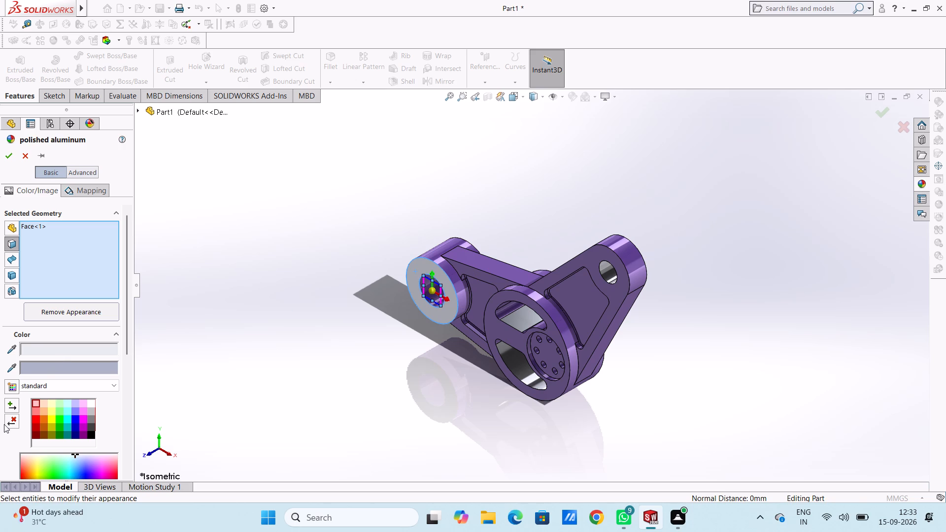
{"action": "scroll", "coordinate": [21, 409], "scroll_direction": "down", "scroll_amount": 1}
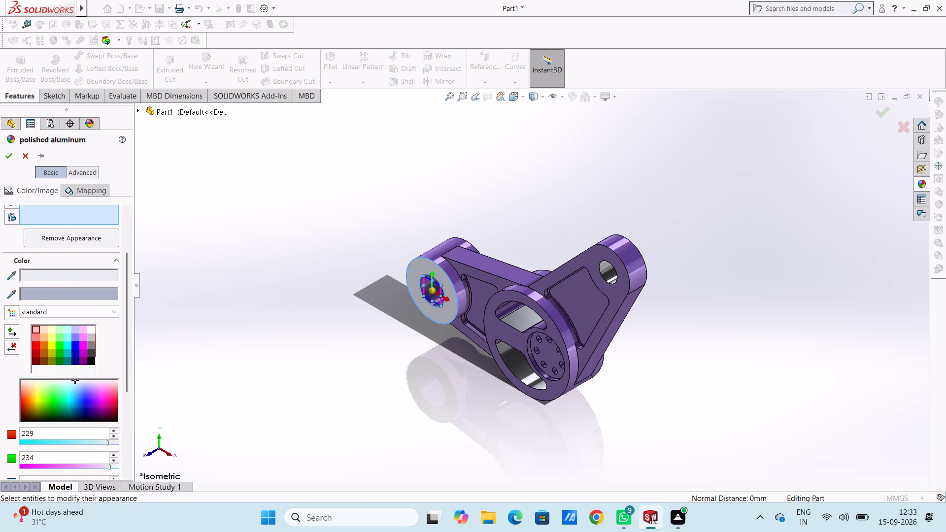
{"action": "left_click", "coordinate": [59, 465]}
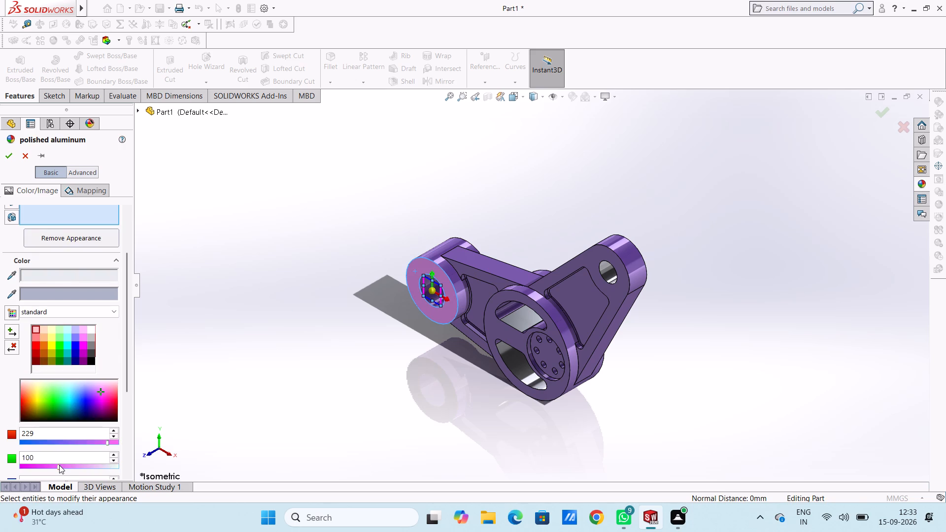
{"action": "scroll", "coordinate": [59, 465], "scroll_direction": "down", "scroll_amount": 1}
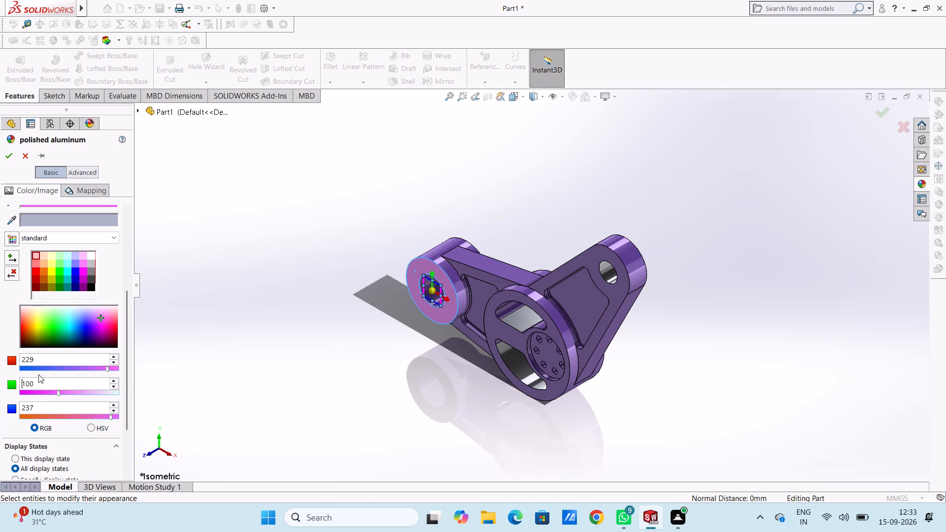
{"action": "left_click", "coordinate": [41, 367]}
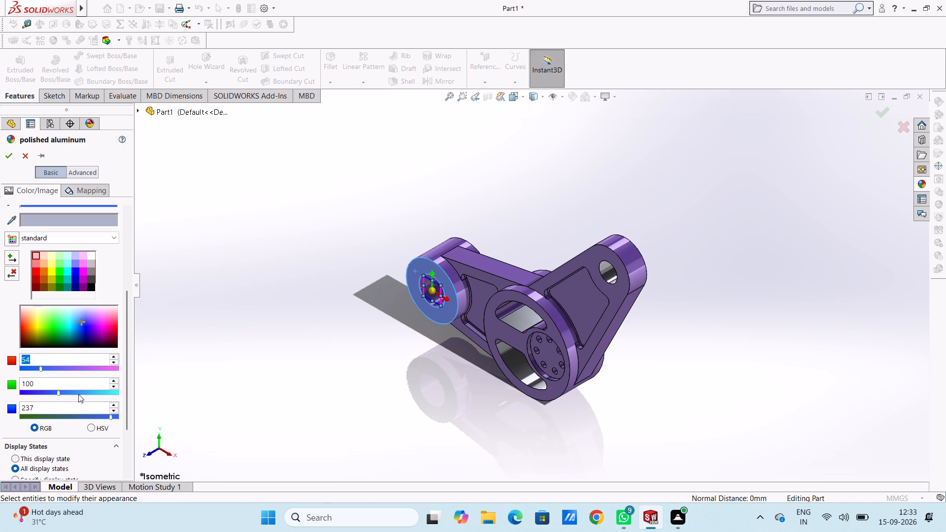
{"action": "left_click", "coordinate": [79, 390]}
{"action": "left_click", "coordinate": [93, 418]}
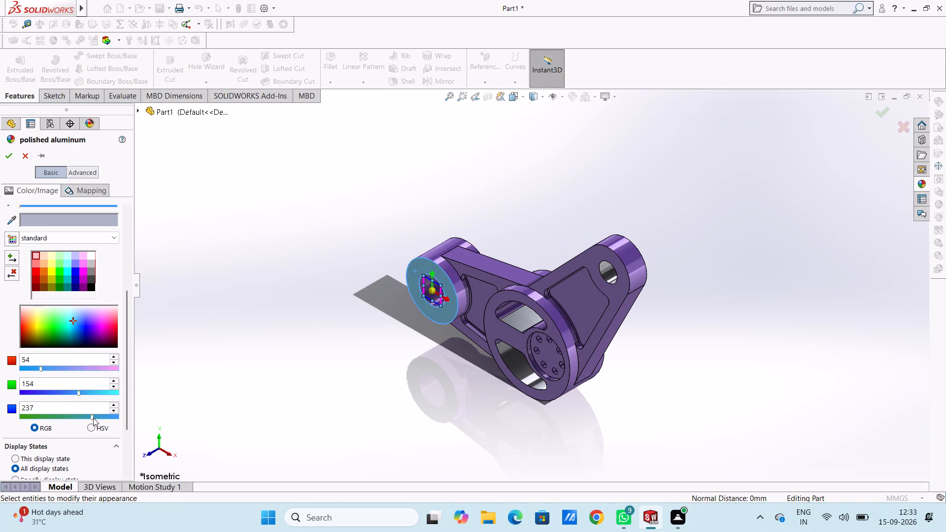
{"action": "left_click", "coordinate": [88, 366]}
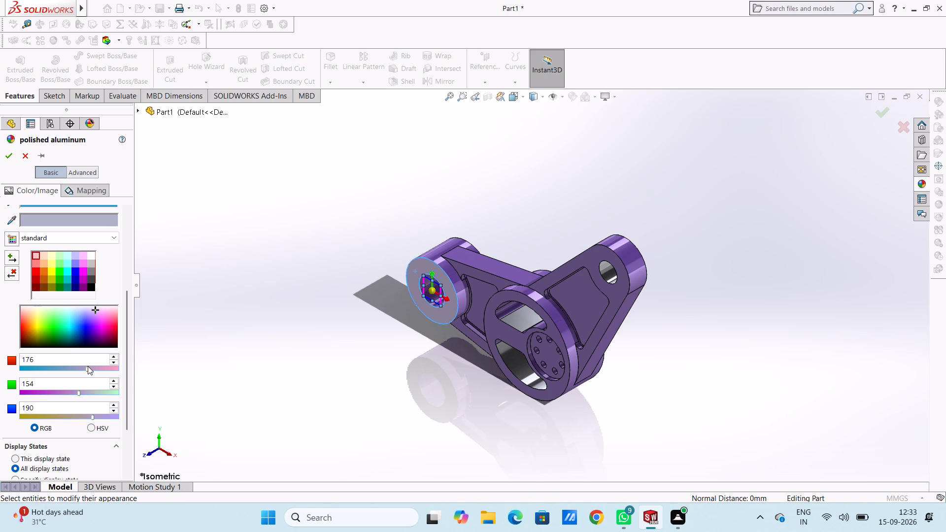
{"action": "left_click", "coordinate": [81, 326]}
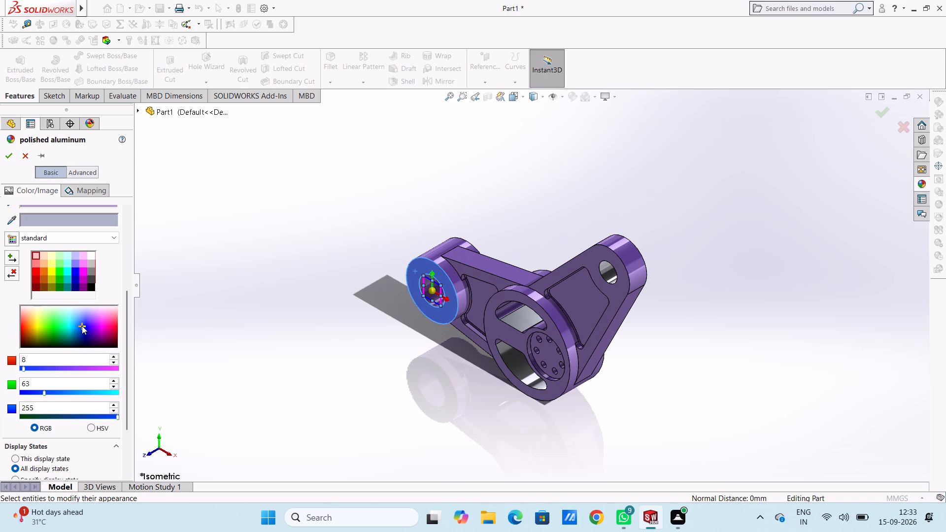
{"action": "left_click", "coordinate": [74, 265]}
{"action": "left_click", "coordinate": [35, 390]}
{"action": "left_click", "coordinate": [35, 390]}
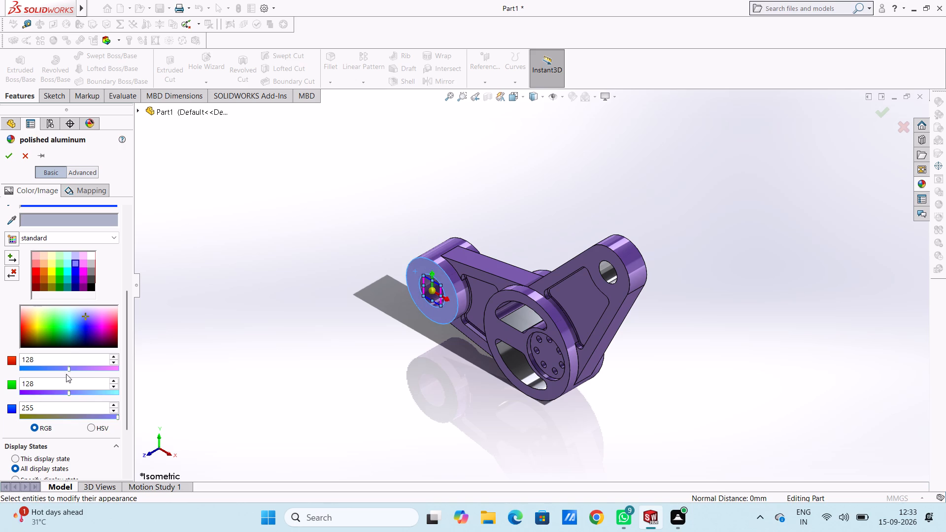
{"action": "left_click", "coordinate": [124, 319]}
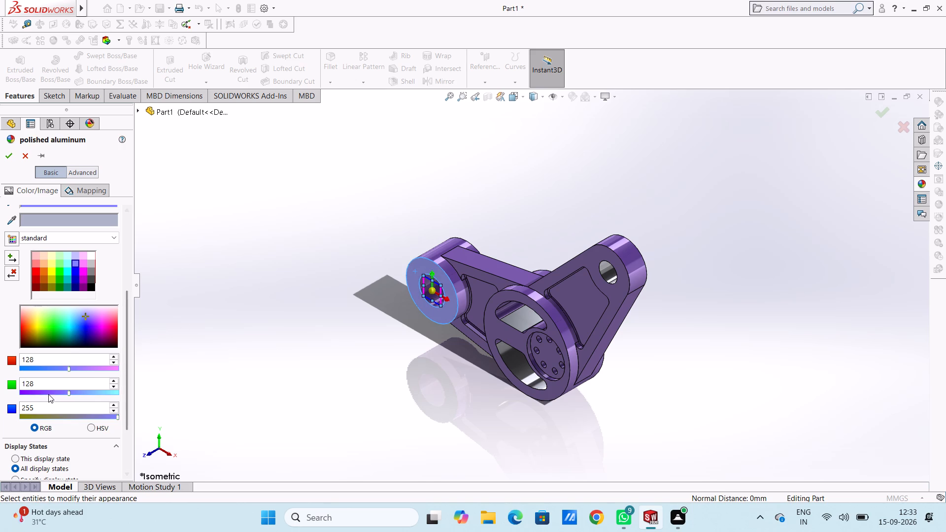
{"action": "left_click", "coordinate": [40, 392]}
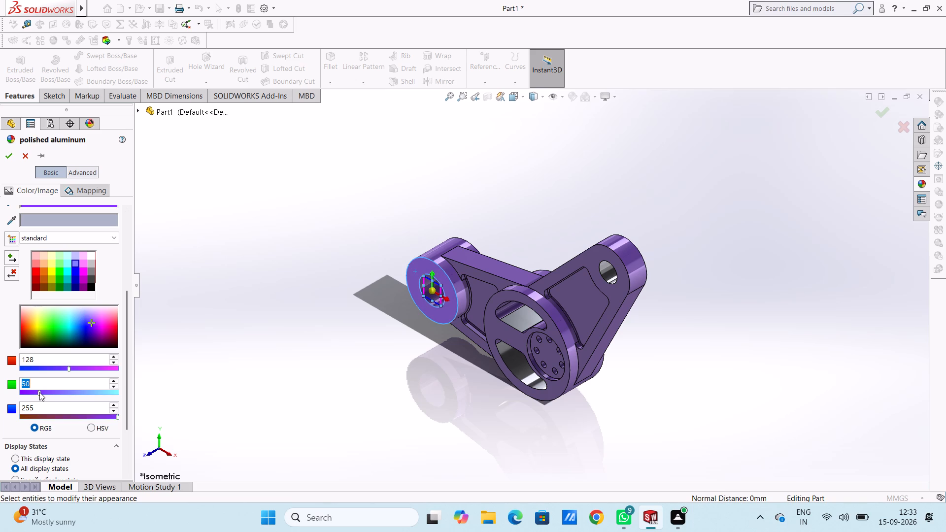
{"action": "left_click", "coordinate": [10, 158]}
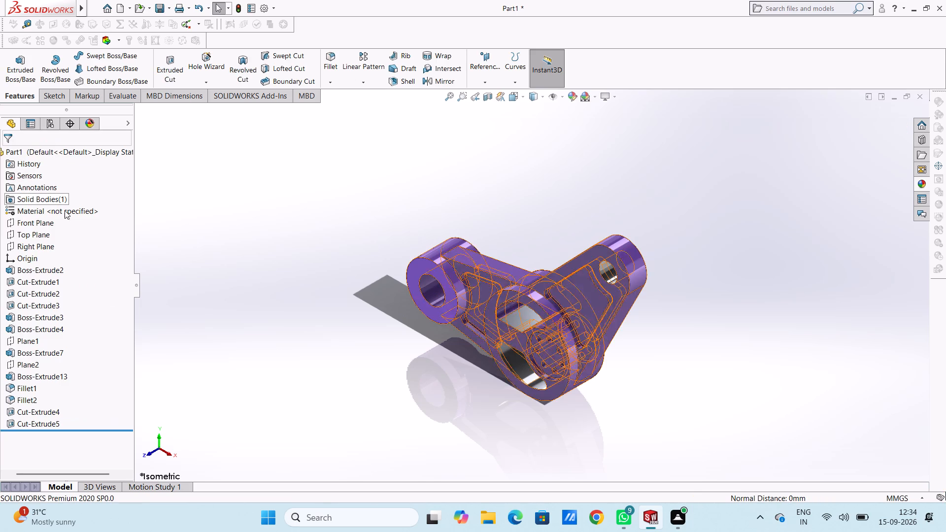
Undo the violet recolour and the polished aluminum appearance on the larger ring's front annular face.
{"action": "left_click", "coordinate": [149, 233]}
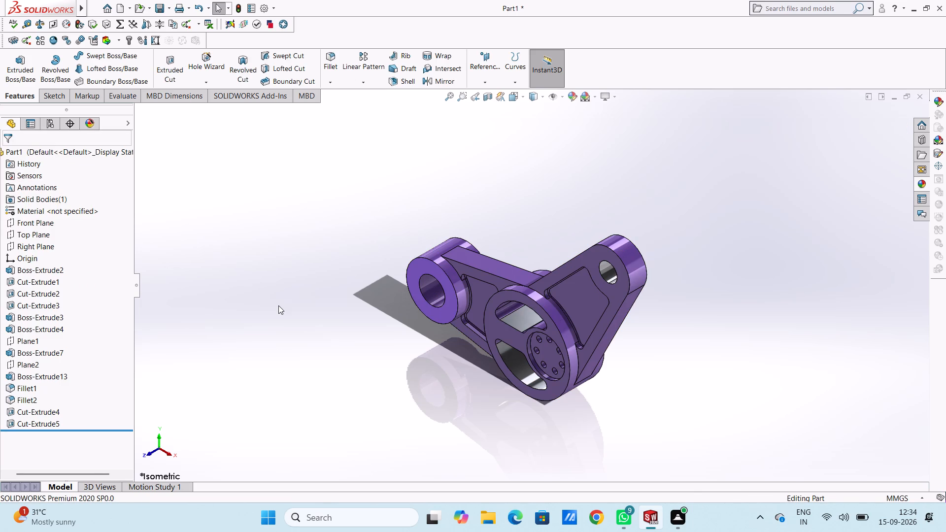
{"action": "key", "text": "ctrl+z"}
{"action": "key", "text": "ctrl+z"}
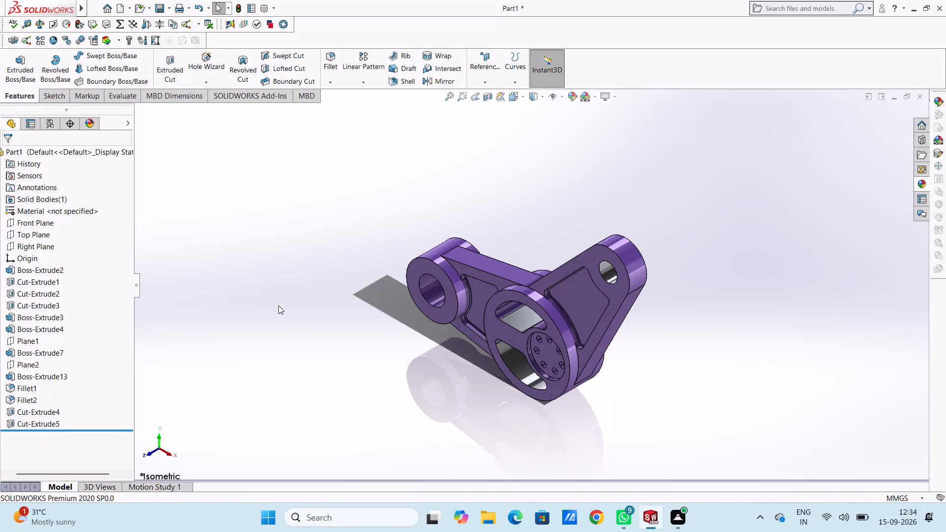
Apply the polished aluminum metal appearance to only the bore face of the larger ring.
{"action": "left_click", "coordinate": [916, 187]}
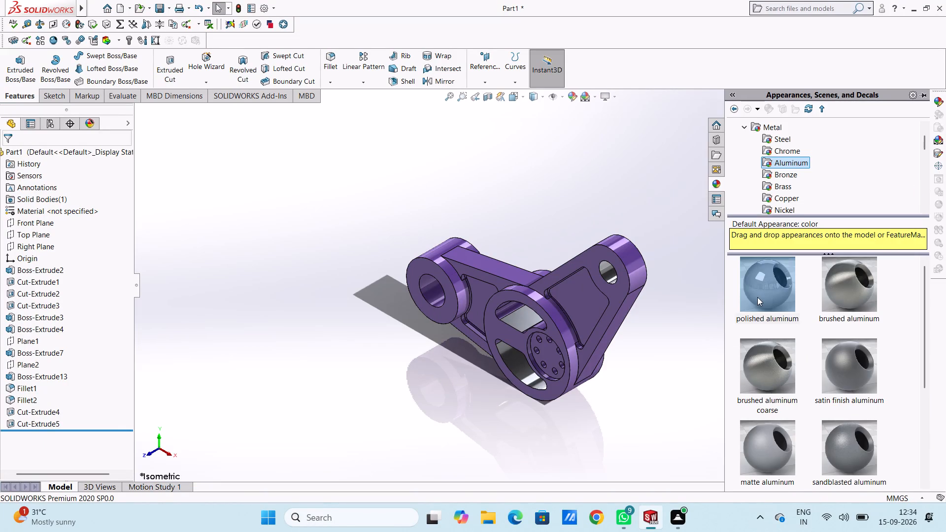
{"action": "left_click_drag", "start_coordinate": [757, 297], "coordinate": [394, 292]}
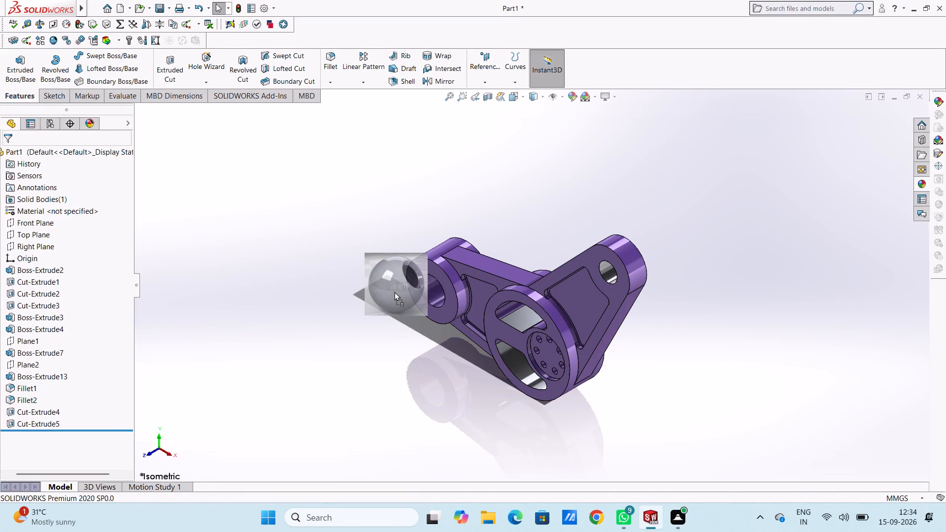
{"action": "left_click_drag", "start_coordinate": [394, 292], "coordinate": [432, 289]}
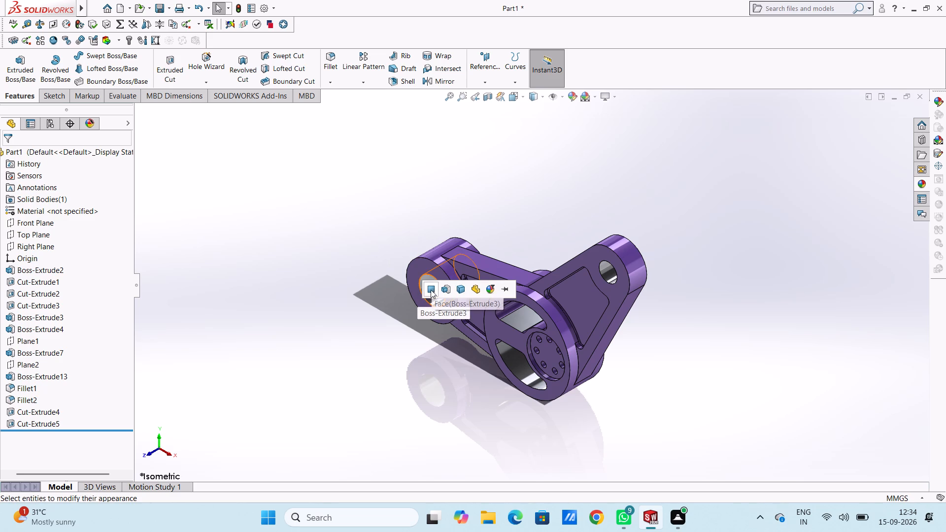
{"action": "left_click", "coordinate": [429, 288]}
{"action": "left_click", "coordinate": [311, 321]}
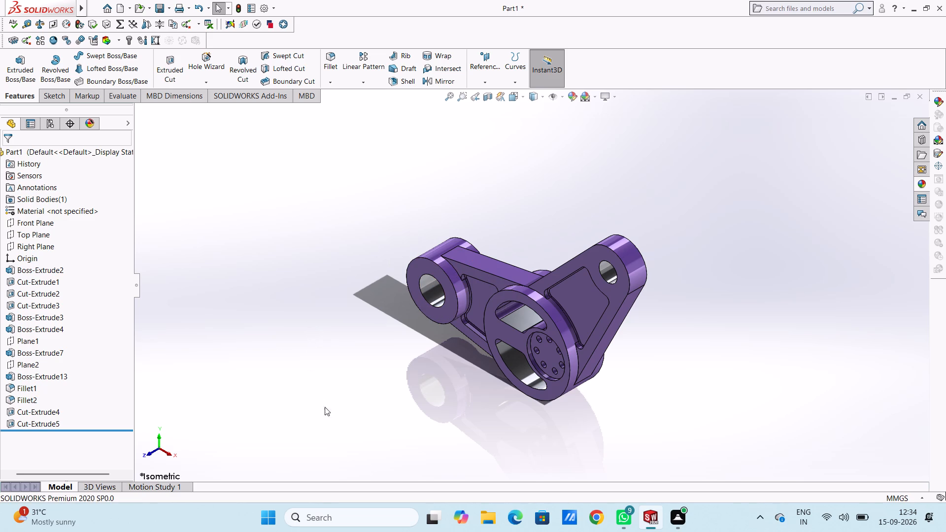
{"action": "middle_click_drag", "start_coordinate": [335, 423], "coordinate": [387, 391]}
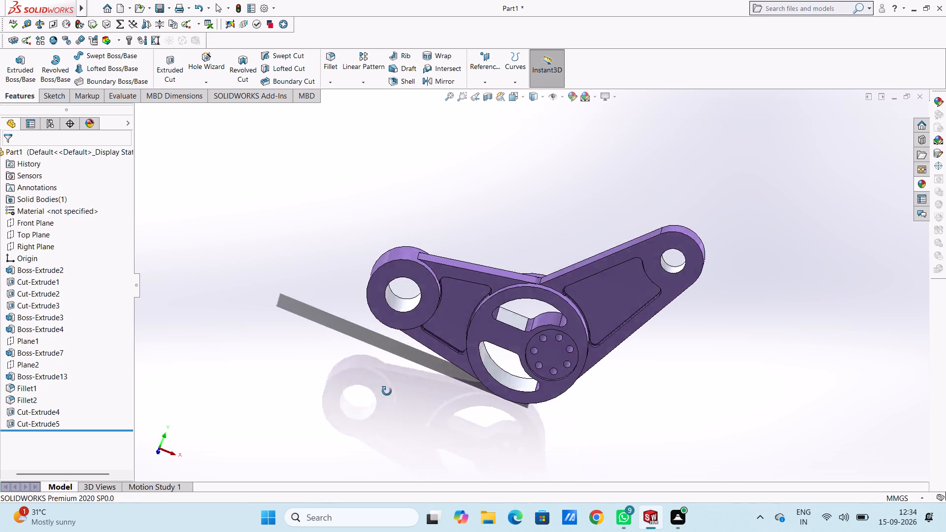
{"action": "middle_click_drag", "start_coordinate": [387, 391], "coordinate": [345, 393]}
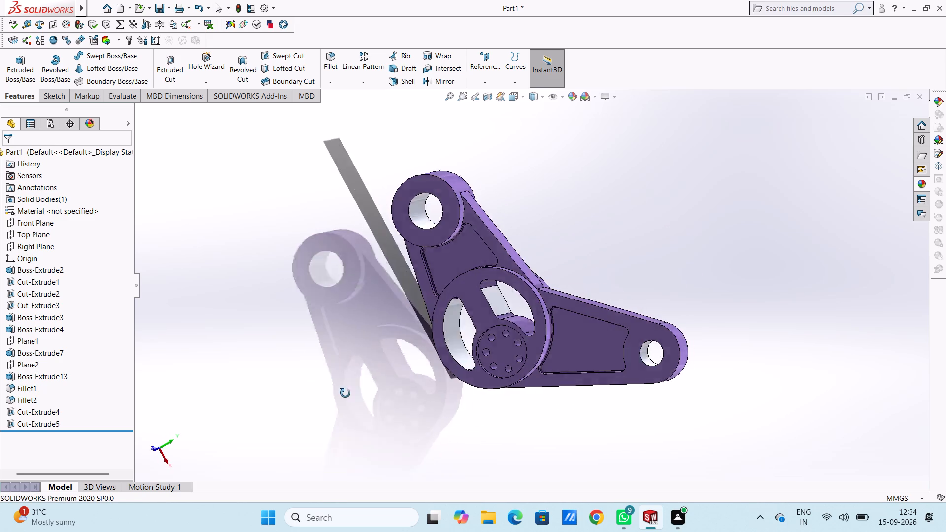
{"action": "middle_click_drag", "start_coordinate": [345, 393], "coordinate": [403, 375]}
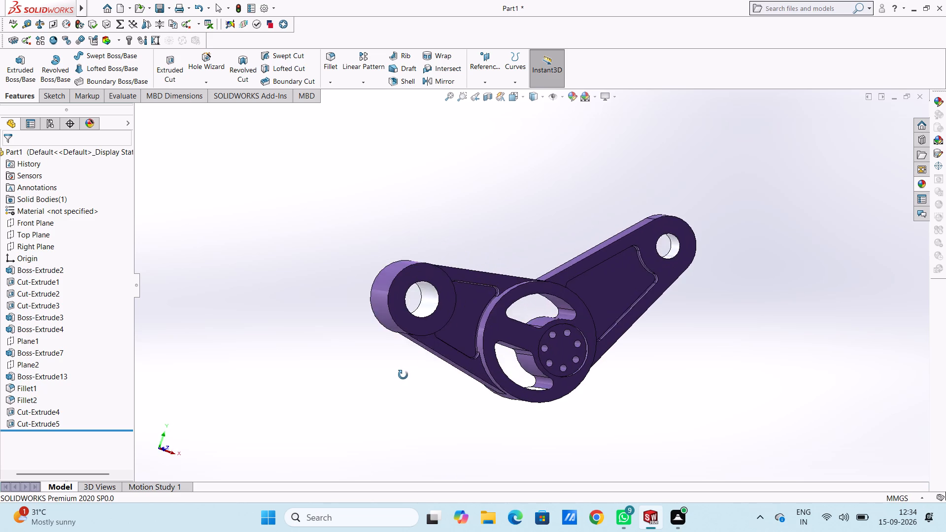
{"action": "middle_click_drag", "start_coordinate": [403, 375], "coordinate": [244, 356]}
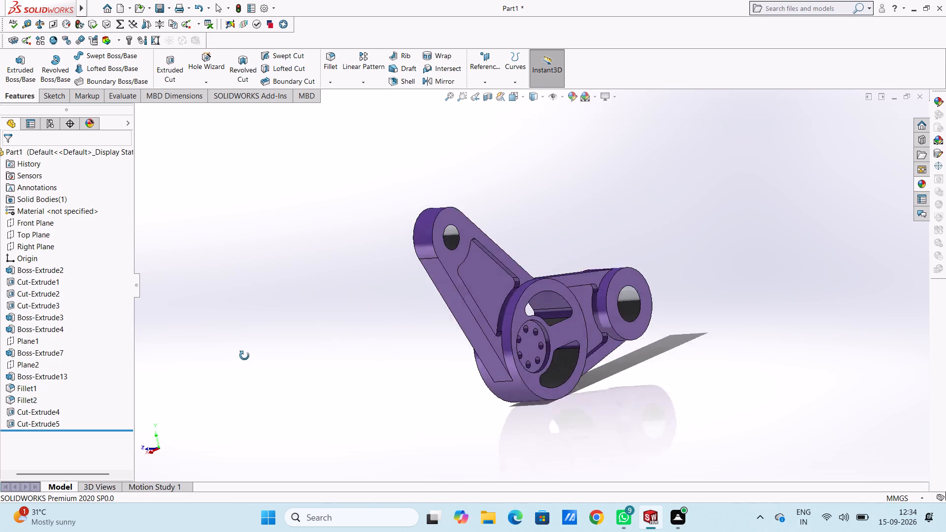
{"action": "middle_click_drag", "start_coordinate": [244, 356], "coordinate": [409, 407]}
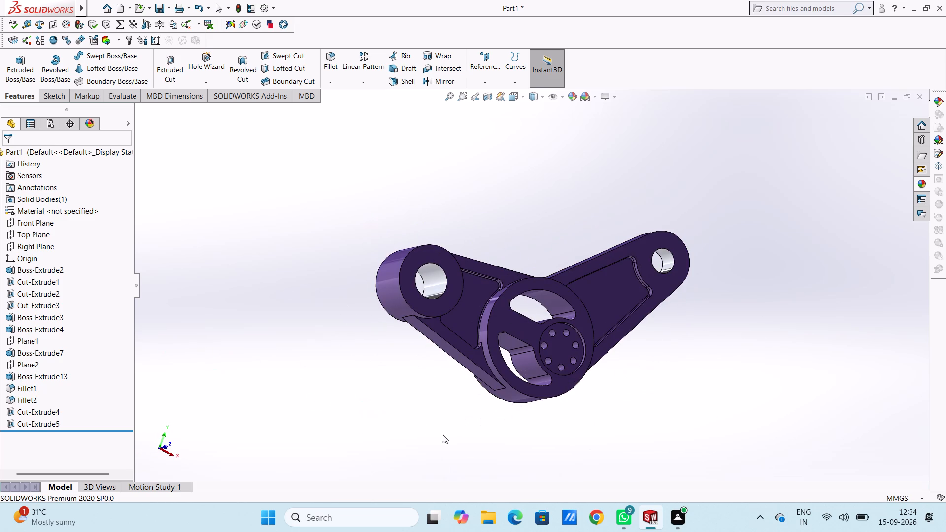
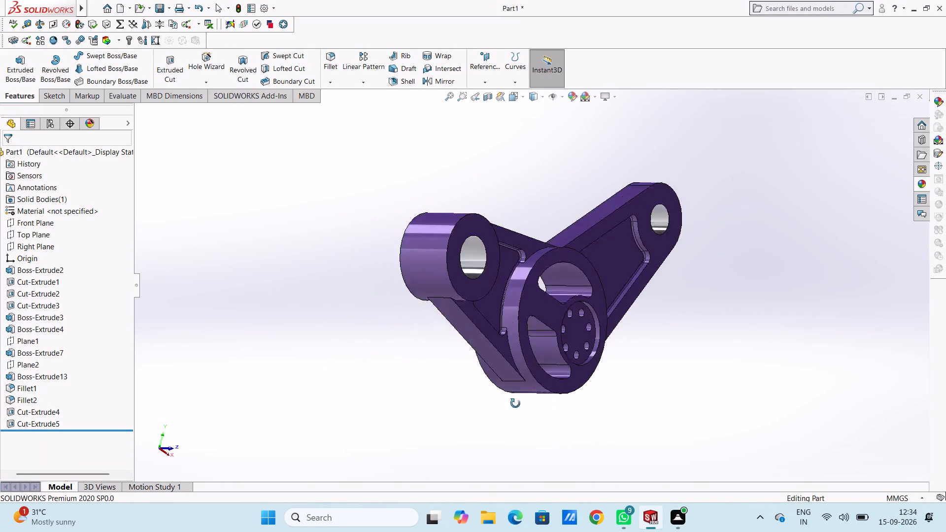
Examine the finished two-arm lever part from several angles, including the isometric view.
{"action": "middle_click_drag", "start_coordinate": [422, 405], "coordinate": [424, 415]}
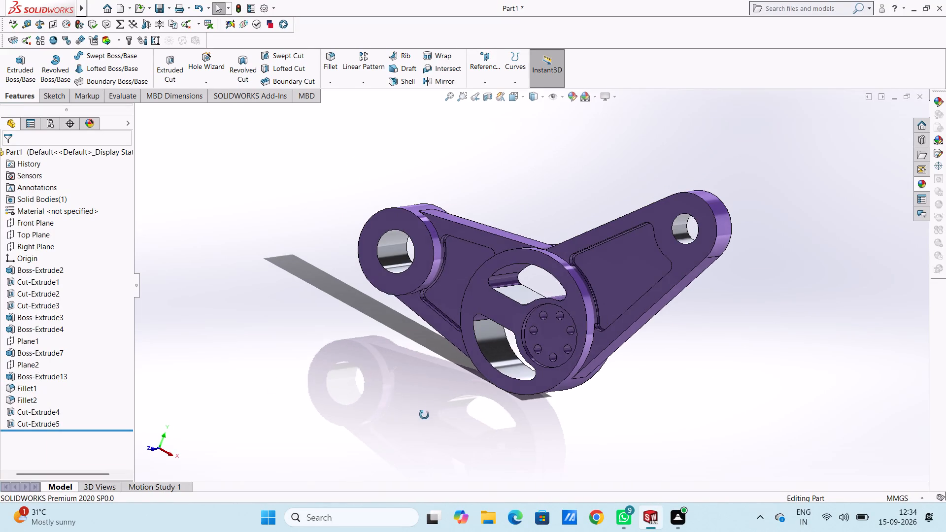
{"action": "middle_click_drag", "start_coordinate": [424, 415], "coordinate": [411, 422]}
{"action": "scroll", "coordinate": [420, 424], "scroll_direction": "up", "scroll_amount": 1}
{"action": "key", "text": "Escape"}
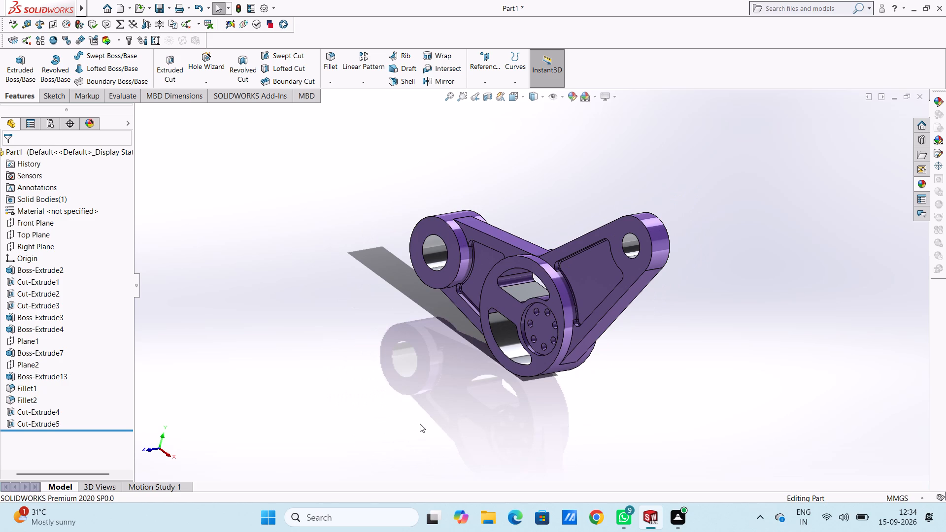
{"action": "key", "text": "ctrl+7"}
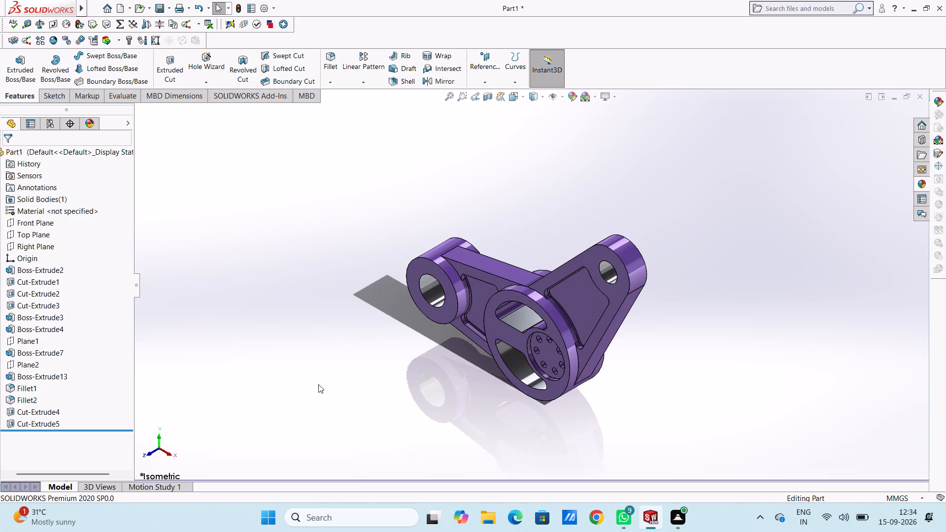
{"action": "middle_click_drag", "start_coordinate": [318, 384], "coordinate": [337, 354]}
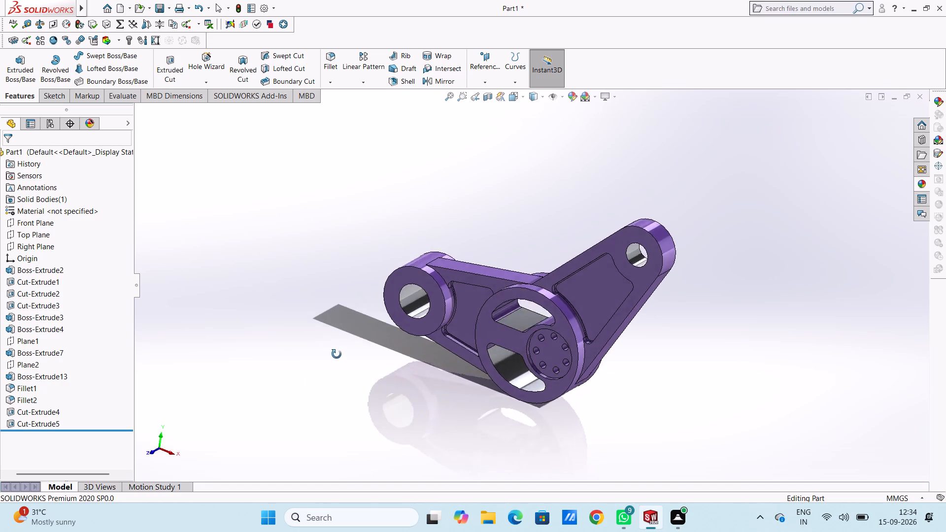
{"action": "middle_click_drag", "start_coordinate": [337, 354], "coordinate": [355, 292]}
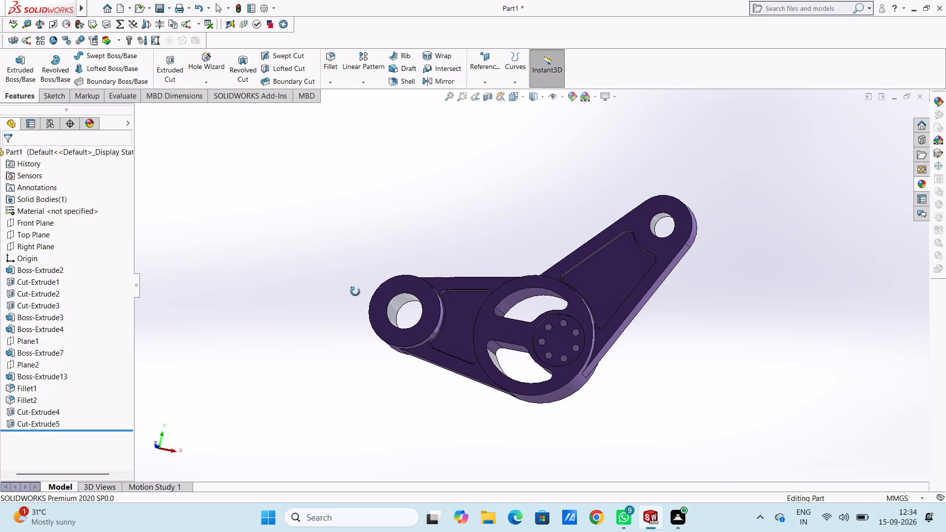
{"action": "middle_click_drag", "start_coordinate": [355, 292], "coordinate": [351, 242]}
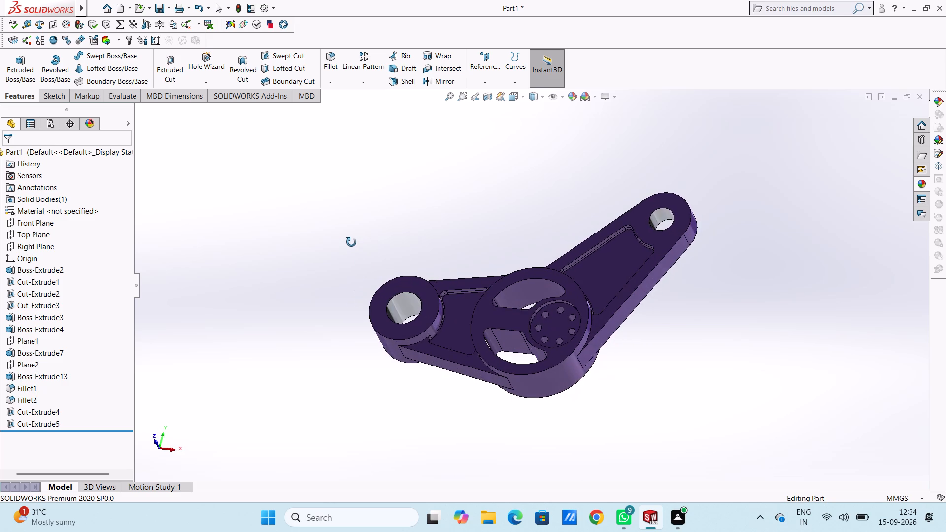
{"action": "middle_click_drag", "start_coordinate": [351, 242], "coordinate": [382, 333]}
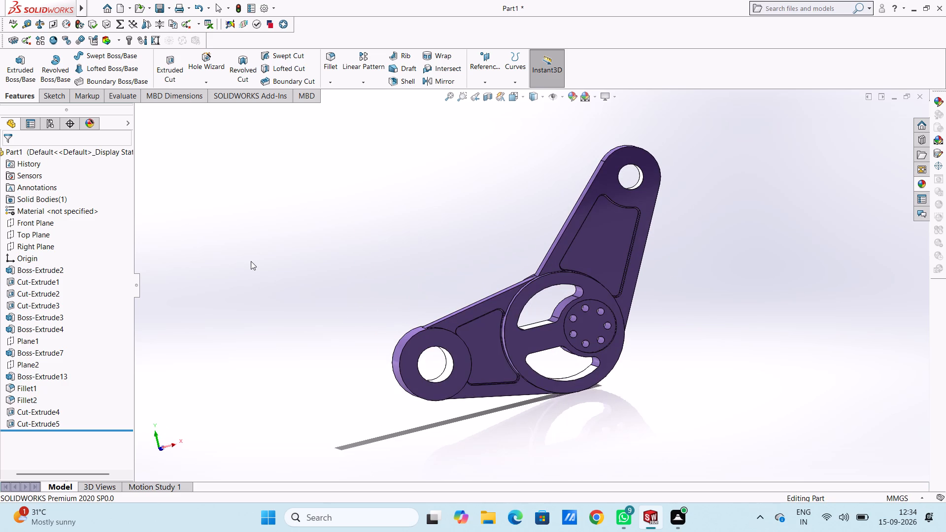
Save the part in the Documents folder as a SOLIDWORKS part named "bell crank control arm lever".
{"action": "key", "text": "ctrl+s"}
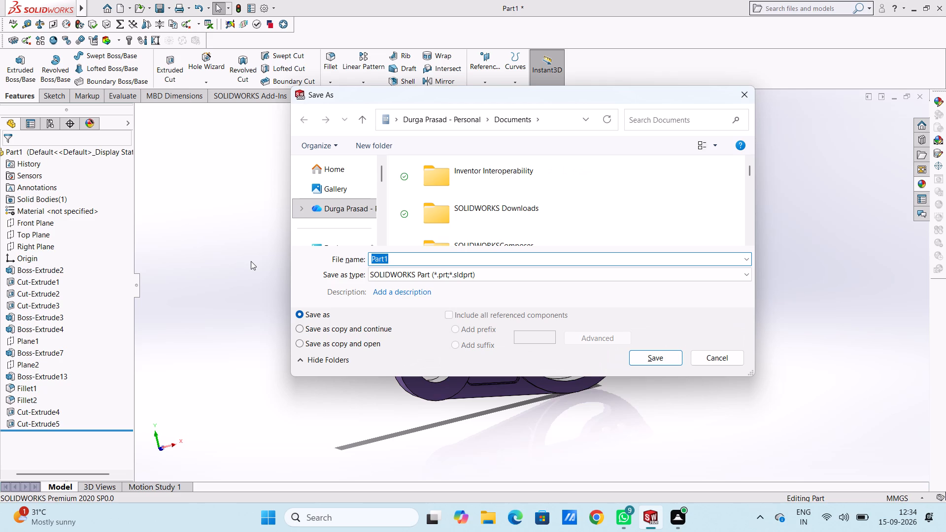
{"action": "type", "text": "be"}
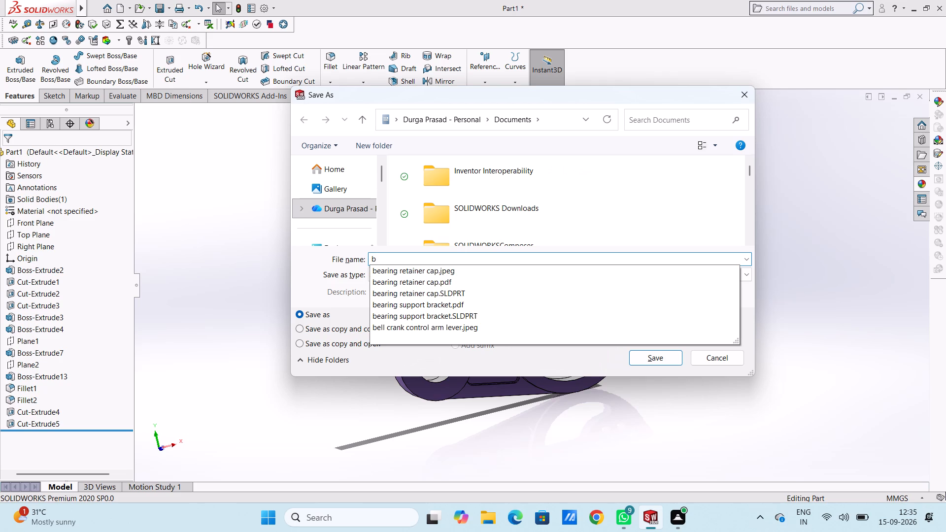
{"action": "type", "text": "ll"}
{"action": "key", "text": "space"}
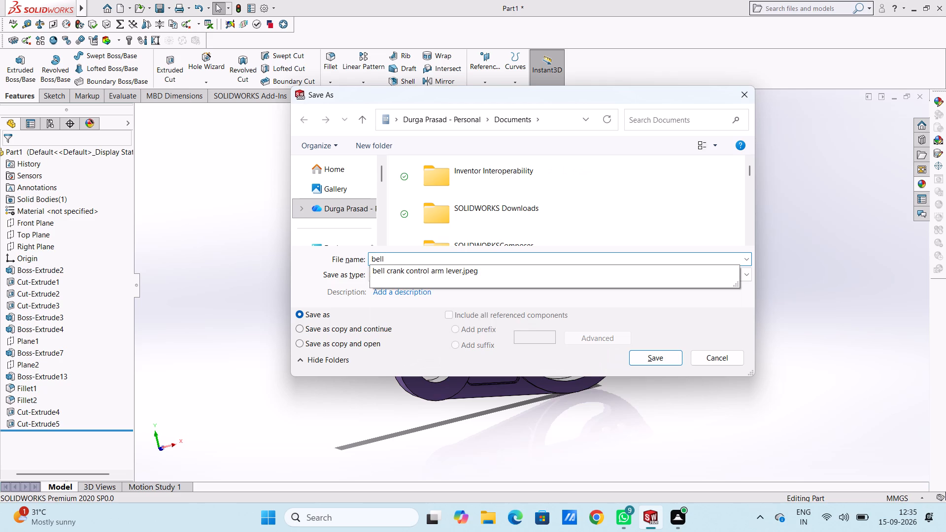
{"action": "type", "text": "cr"}
{"action": "type", "text": "ank"}
{"action": "key", "text": "space"}
{"action": "type", "text": "control"}
{"action": "key", "text": "space"}
{"action": "type", "text": "arm"}
{"action": "key", "text": "space"}
{"action": "type", "text": "lever"}
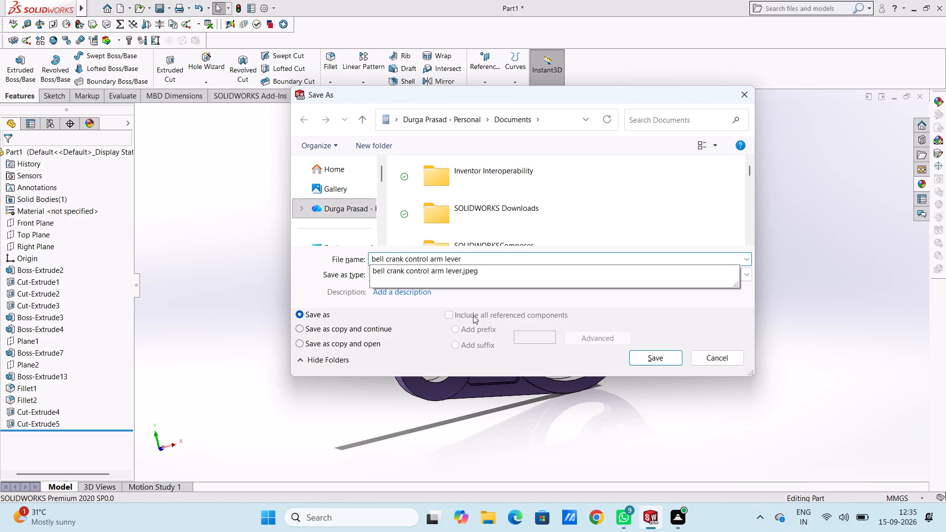
{"action": "left_click", "coordinate": [667, 360]}
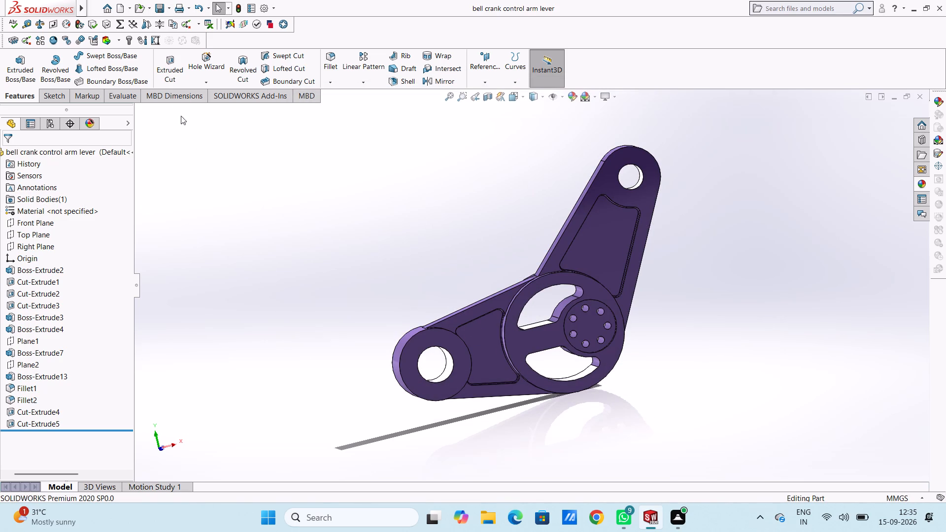
Save a copy of the part as an Adobe PDF in Documents, keeping the name "bell crank control arm lever".
{"action": "left_click", "coordinate": [169, 7]}
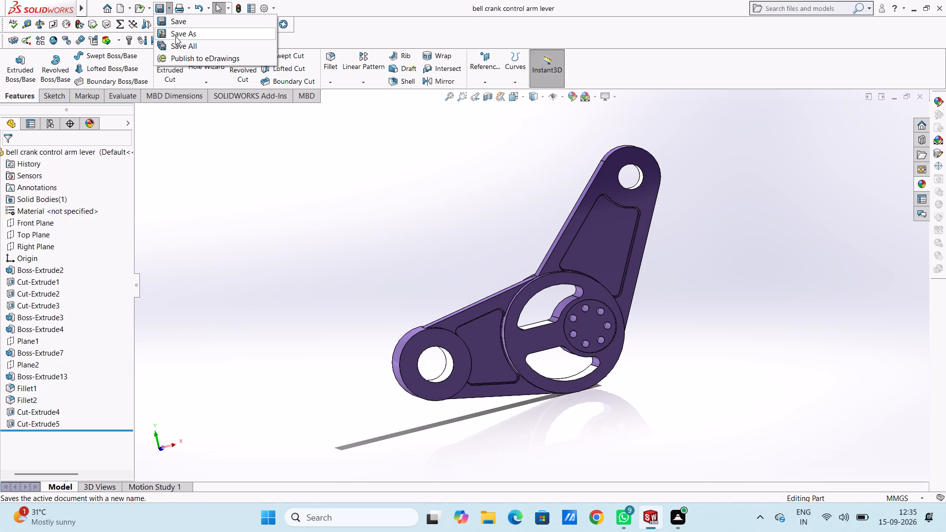
{"action": "left_click", "coordinate": [185, 33]}
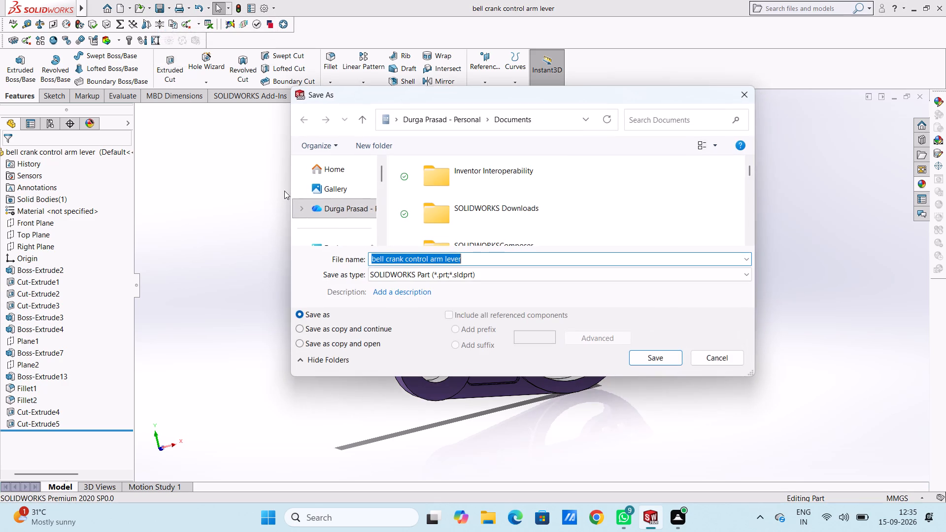
{"action": "left_click", "coordinate": [482, 272]}
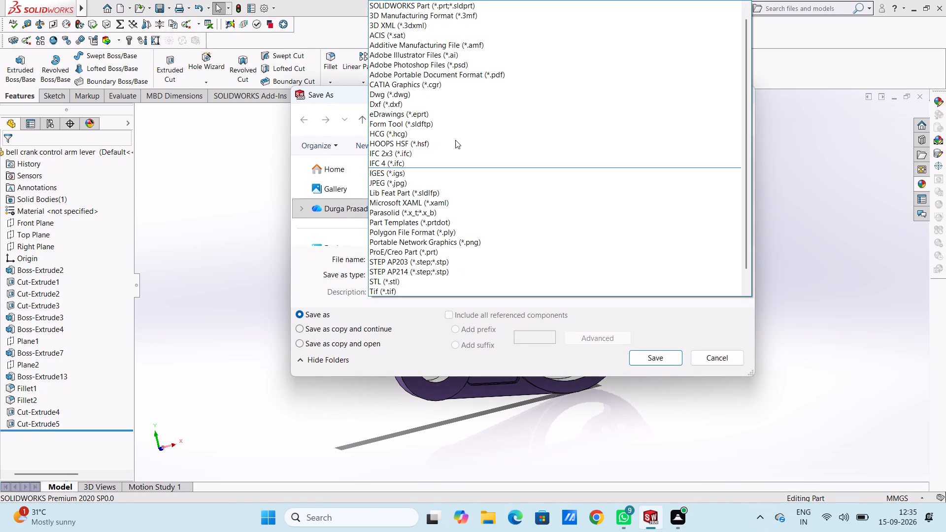
{"action": "left_click", "coordinate": [472, 73]}
{"action": "scroll", "coordinate": [509, 258], "scroll_direction": "down", "scroll_amount": 2}
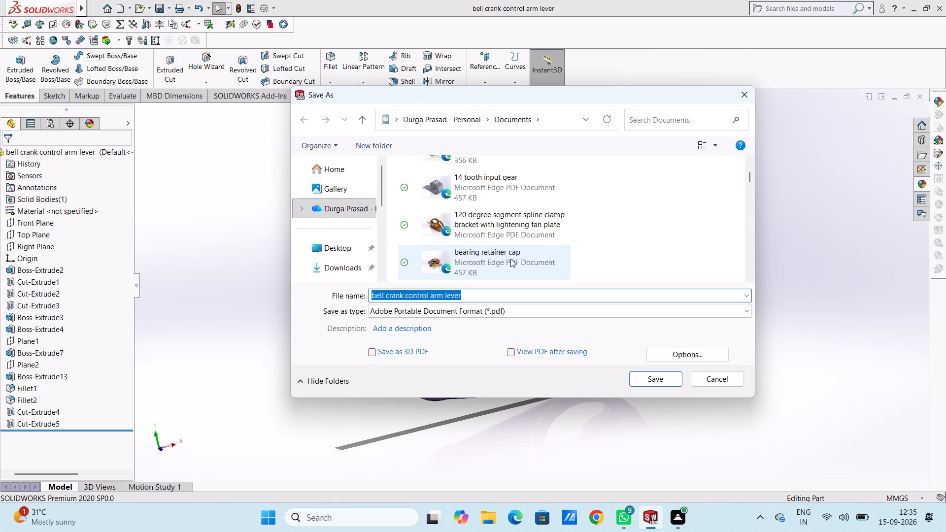
{"action": "left_click", "coordinate": [649, 381]}
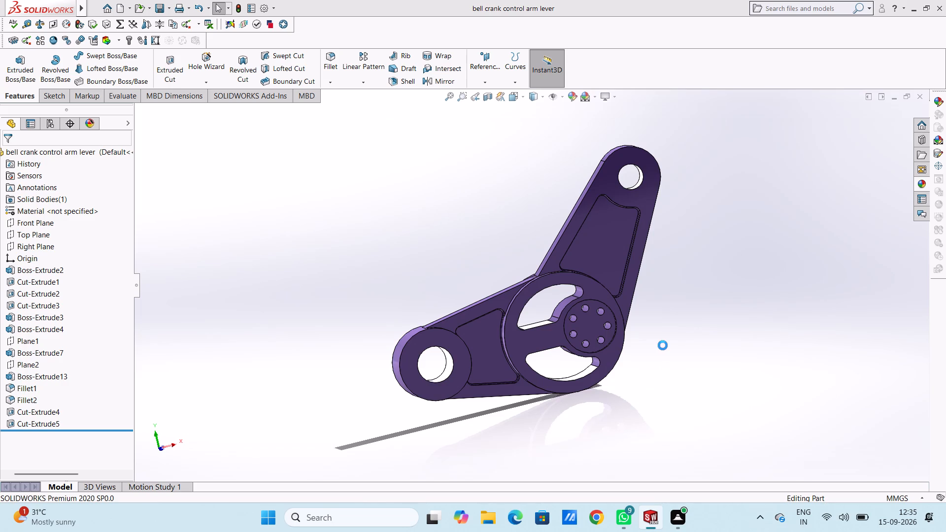
{"action": "scroll", "coordinate": [663, 345], "scroll_direction": "down", "scroll_amount": 1}
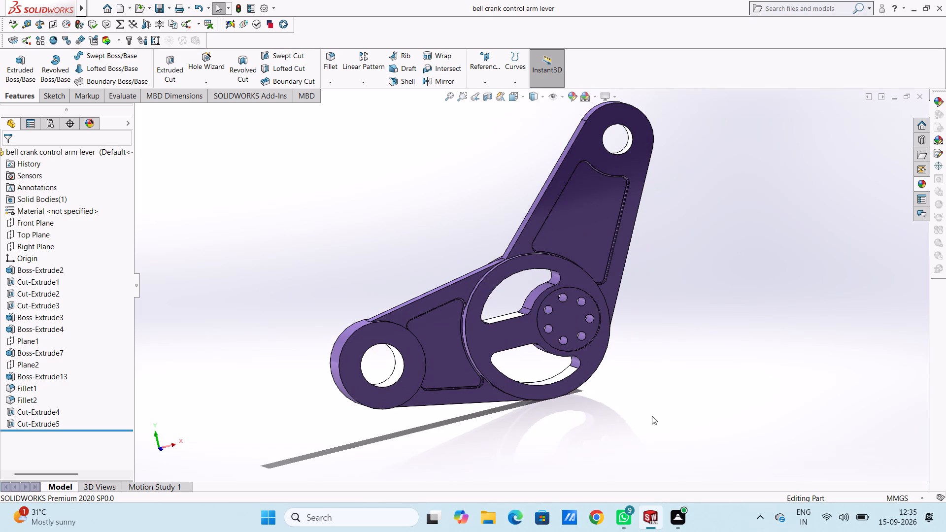